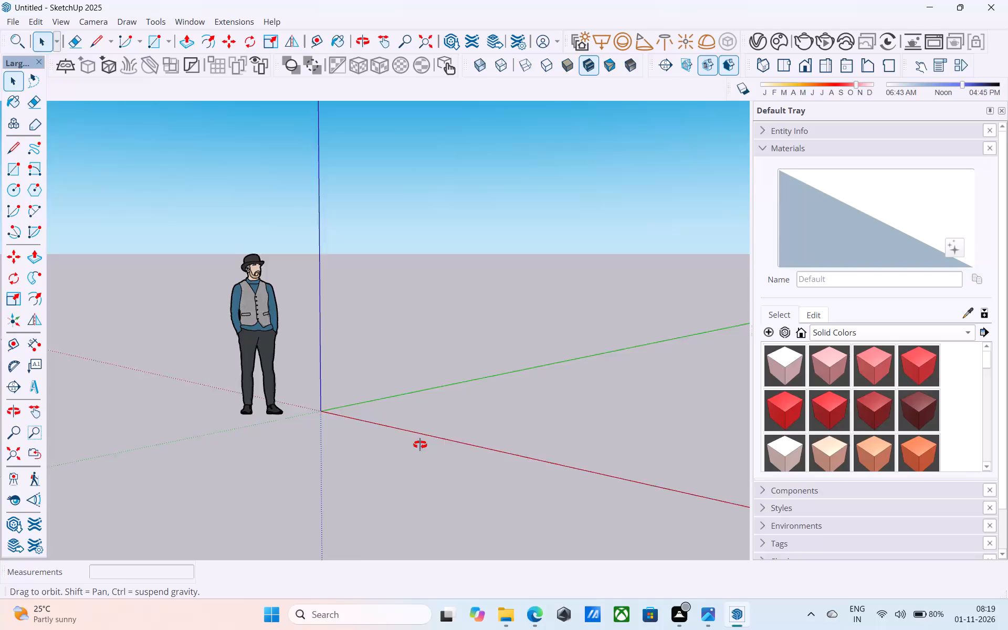
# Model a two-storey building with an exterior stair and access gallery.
# Draw a 30',20' rectangle flat on the ground beside the origin.
pyautogui.scroll(-3, 503, 432)
pyautogui.keyDown('shift'); pyautogui.moveTo(506, 425); pyautogui.dragTo(300, 402, button='middle'); pyautogui.keyUp('shift')
pyautogui.keyDown('shift'); pyautogui.moveTo(321, 415); pyautogui.dragTo(321, 373, button='middle'); pyautogui.keyUp('shift')
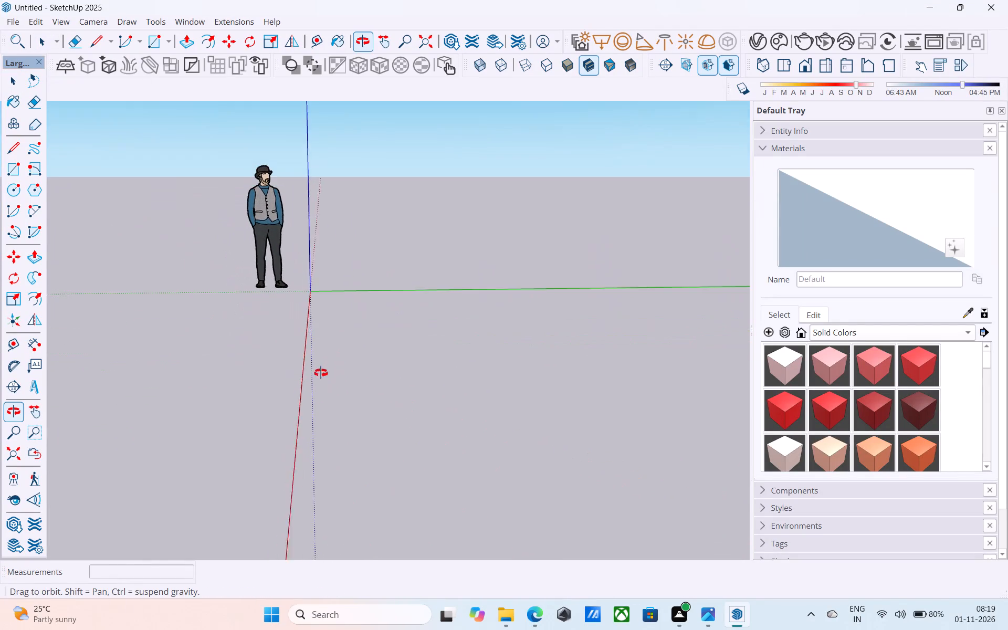
pyautogui.keyDown('shift'); pyautogui.moveTo(321, 373); pyautogui.dragTo(298, 386, button='middle'); pyautogui.keyUp('shift')
pyautogui.press('r')
pyautogui.click(407, 351)
pyautogui.scroll(-4, 548, 455)
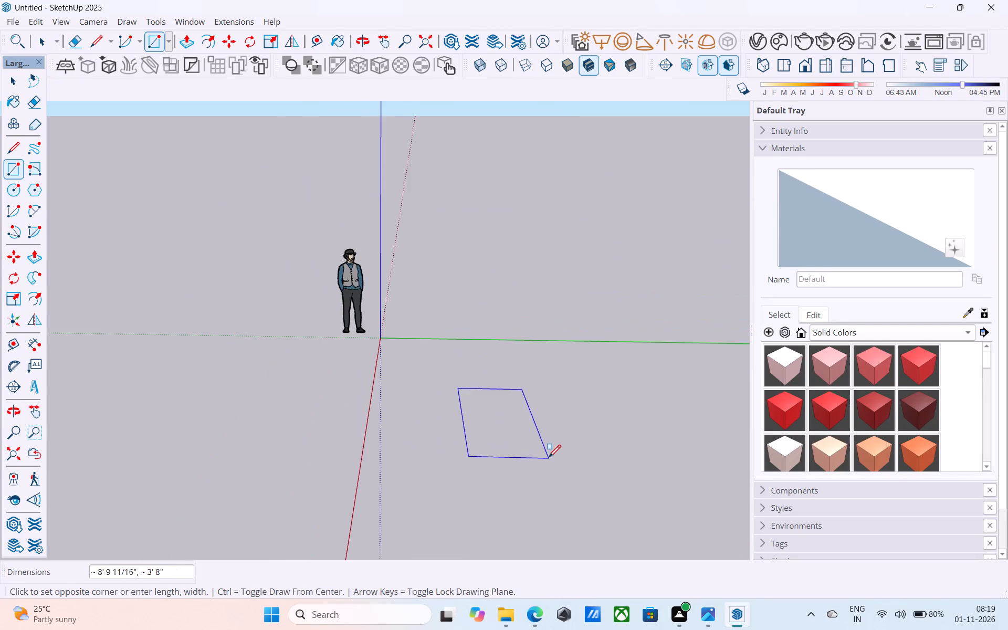
pyautogui.scroll(-1, 549, 458)
pyautogui.keyDown('shift'); pyautogui.moveTo(549, 458); pyautogui.dragTo(512, 421, button='middle'); pyautogui.keyUp('shift')
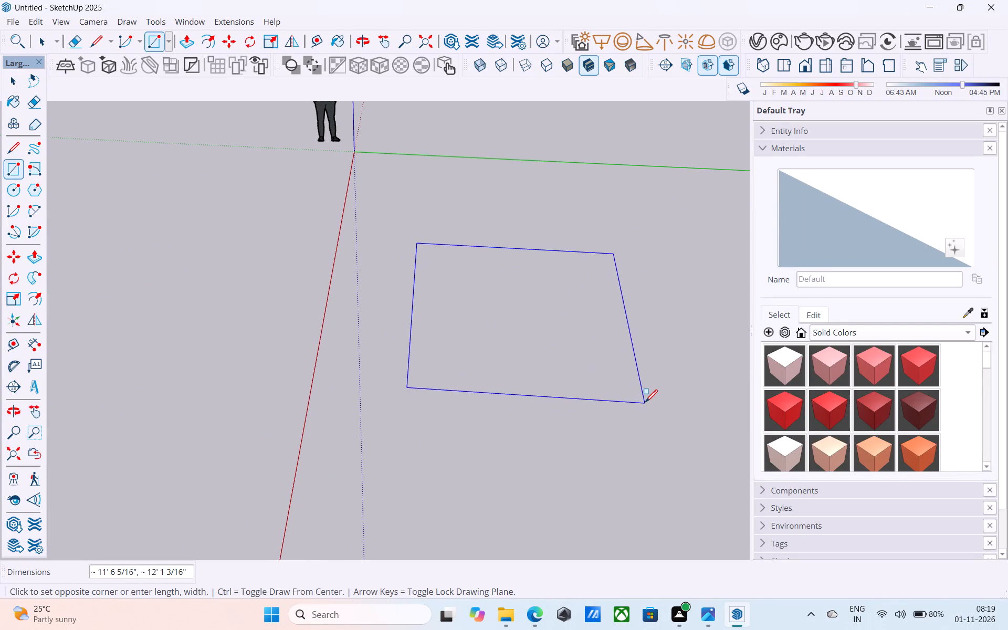
pyautogui.write("30',20'")
pyautogui.press('Return')
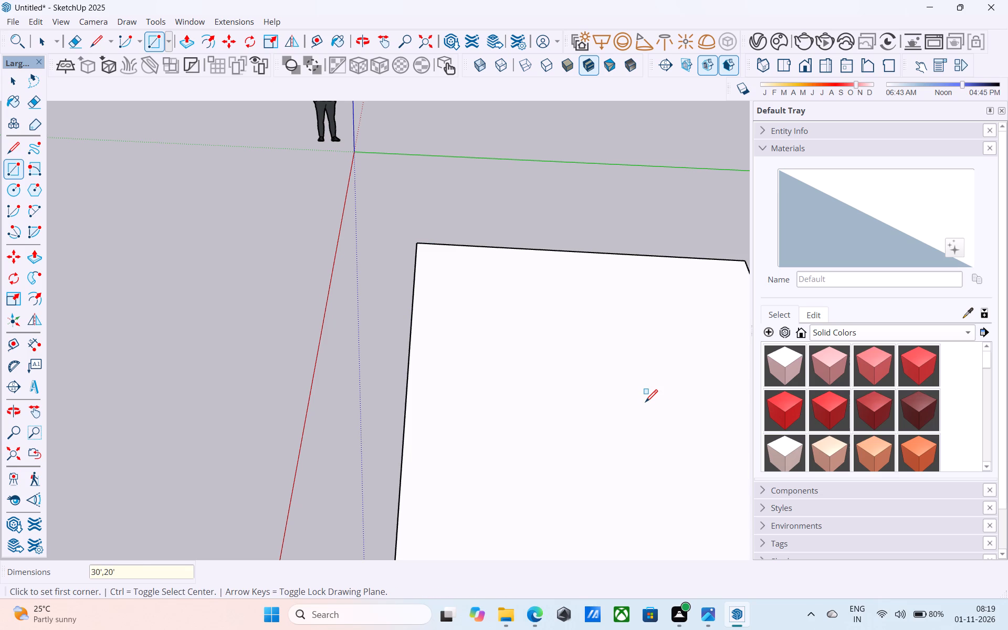
# Set the dimensions of the rectangle just drawn to 20',30'.
pyautogui.write("20',30'")
pyautogui.press('Return')
pyautogui.scroll(-4, 588, 396)
pyautogui.scroll(1, 187, 236)
pyautogui.scroll(-9, 187, 236)
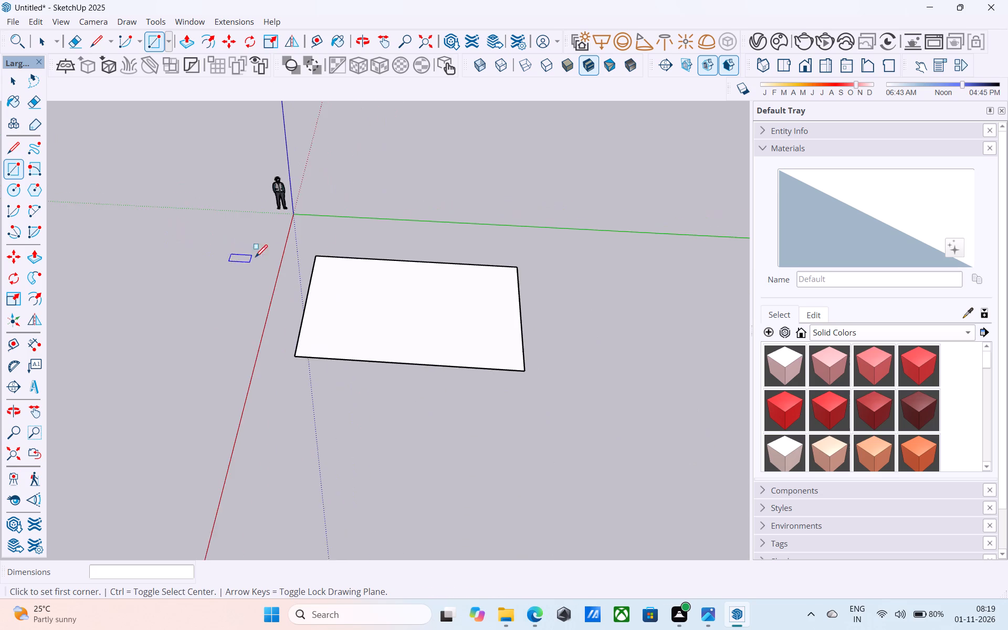
pyautogui.moveTo(323, 250); pyautogui.dragTo(340, 294, button='middle')
pyautogui.scroll(5, 361, 285)
pyautogui.press('space')
# Offset the rectangle's outline 9" inward to form a border band.
pyautogui.scroll(-1, 379, 266)
pyautogui.moveTo(373, 261); pyautogui.dragTo(353, 278, button='middle')
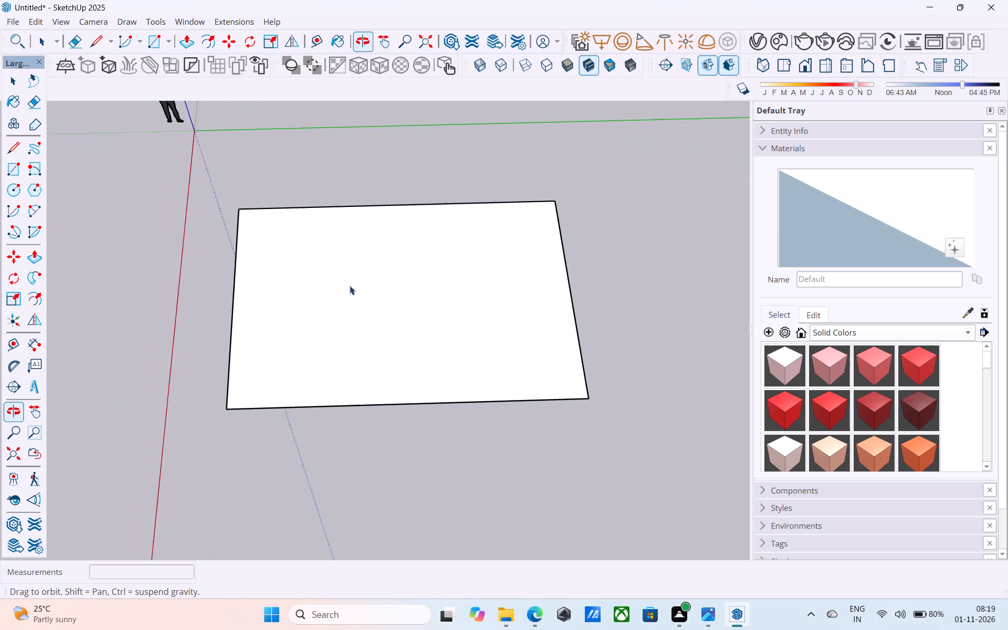
pyautogui.click(349, 287)
pyautogui.scroll(2, 349, 287)
pyautogui.press('f')
pyautogui.click(349, 287)
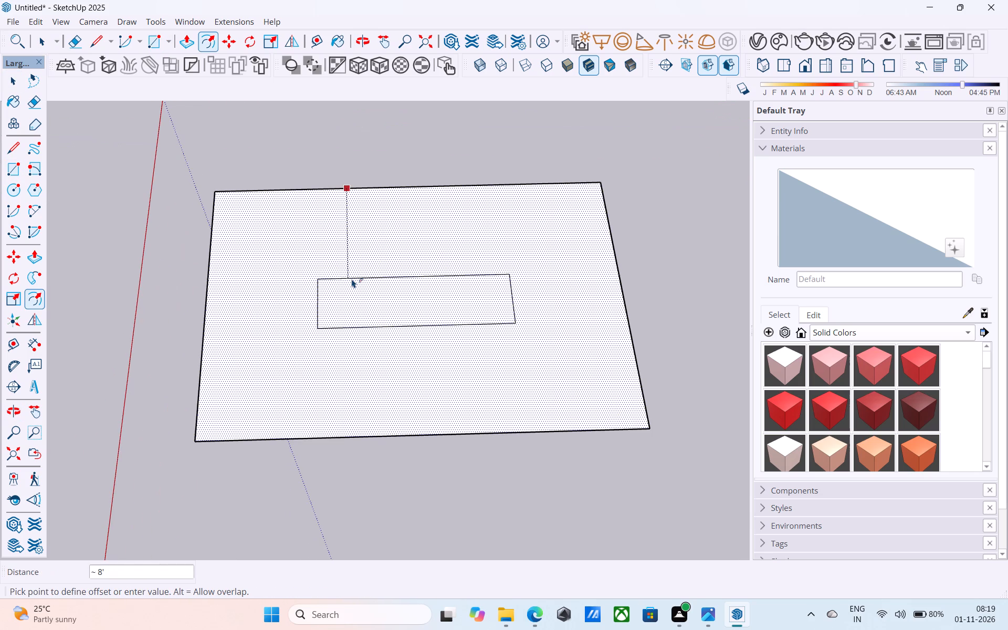
pyautogui.write('9"')
pyautogui.press('Return')
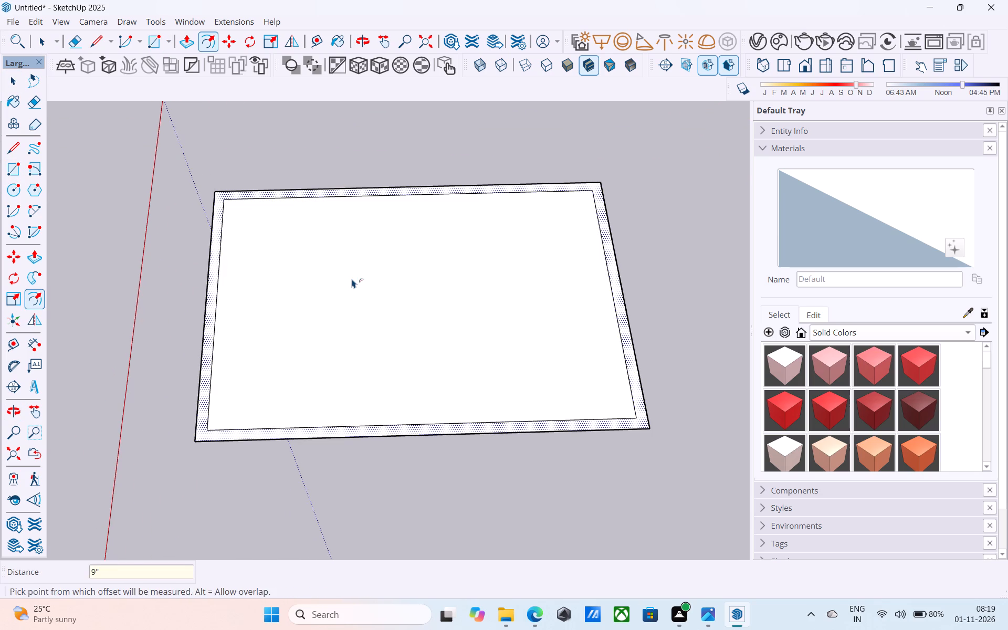
pyautogui.press('space')
pyautogui.press('space')
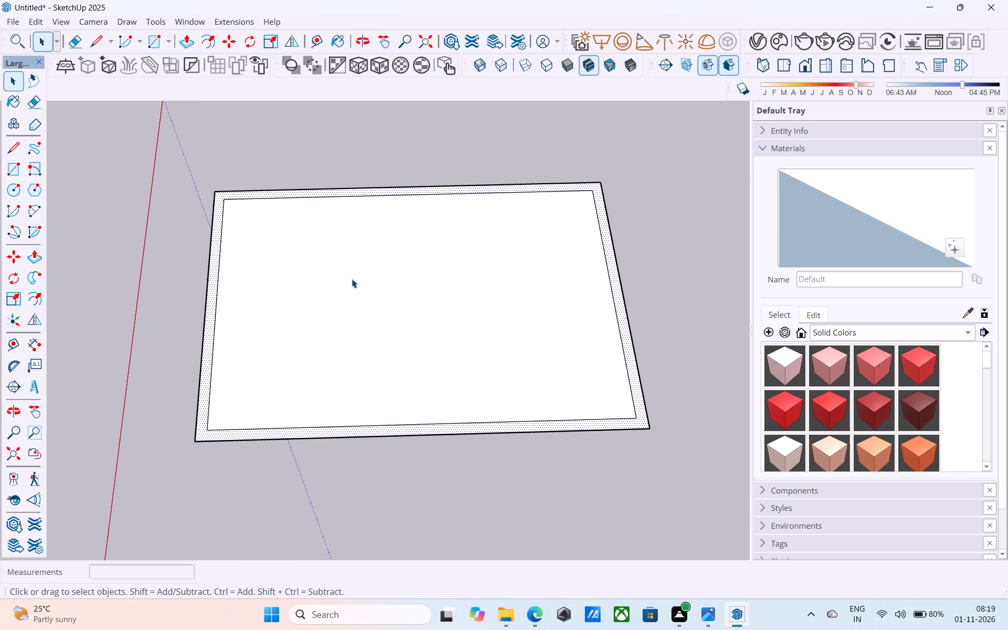
# Push/Pull the inner face up 1' and raise the surrounding border by the same distance to form a slab.
pyautogui.scroll(-9, 351, 279)
pyautogui.moveTo(340, 324); pyautogui.dragTo(354, 269, button='middle')
pyautogui.scroll(4, 354, 272)
pyautogui.doubleClick(347, 285)
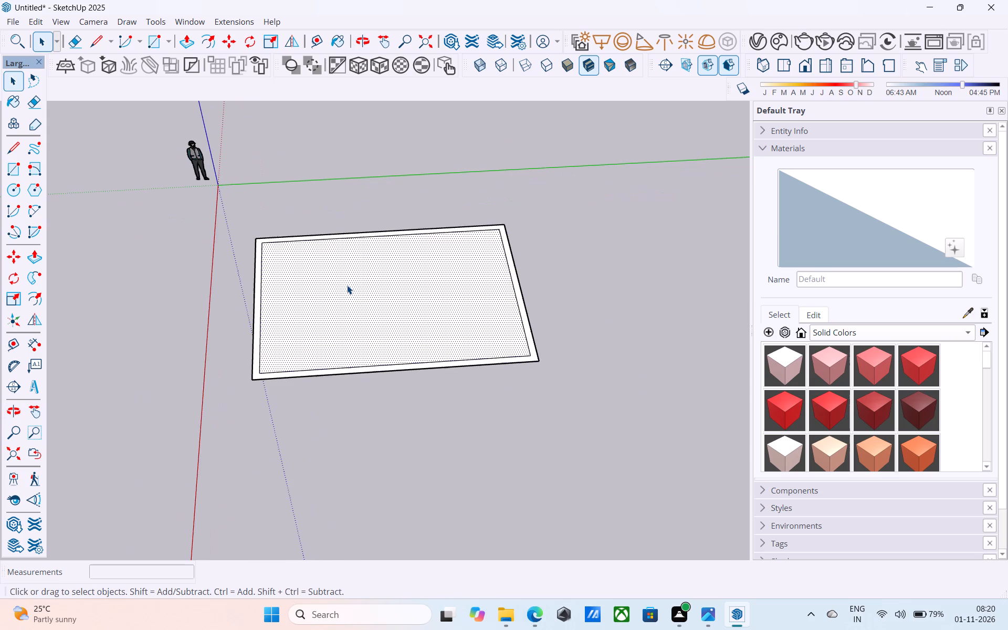
pyautogui.click(610, 261)
pyautogui.click(392, 330)
pyautogui.press('p')
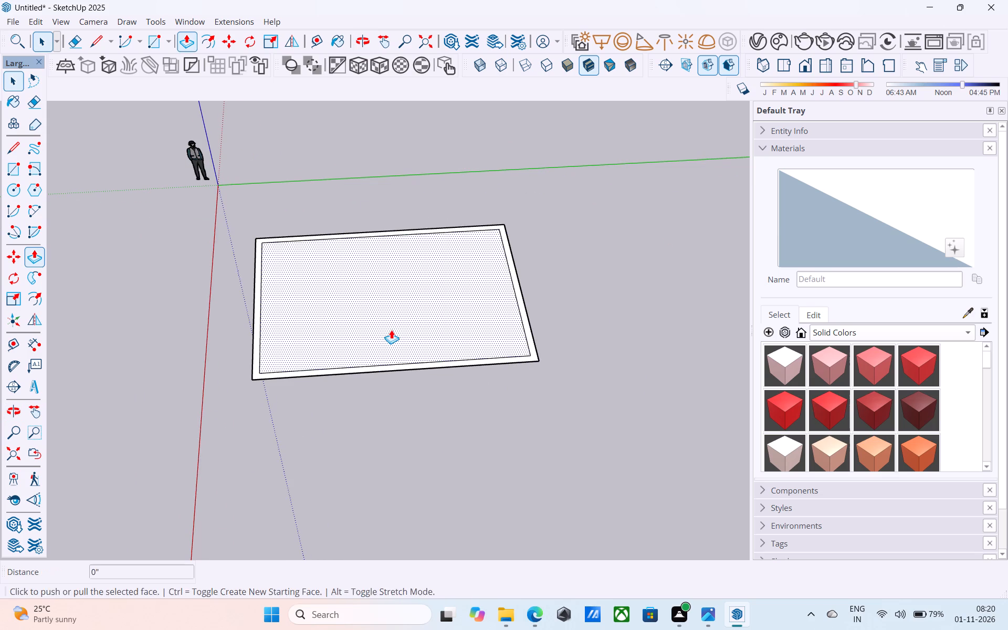
pyautogui.click(391, 330)
pyautogui.press('1')
pyautogui.press("'")
pyautogui.press('Return')
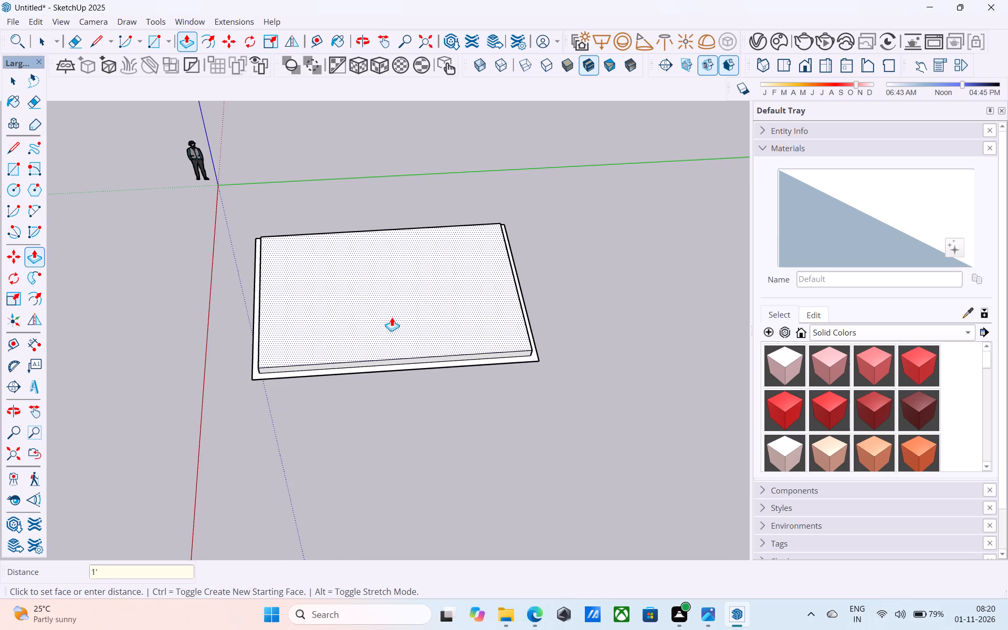
pyautogui.scroll(8, 385, 369)
pyautogui.doubleClick(384, 365)
pyautogui.press('space')
# Select the entire slab with all its connected faces and edges and make it a group.
pyautogui.scroll(-5, 388, 346)
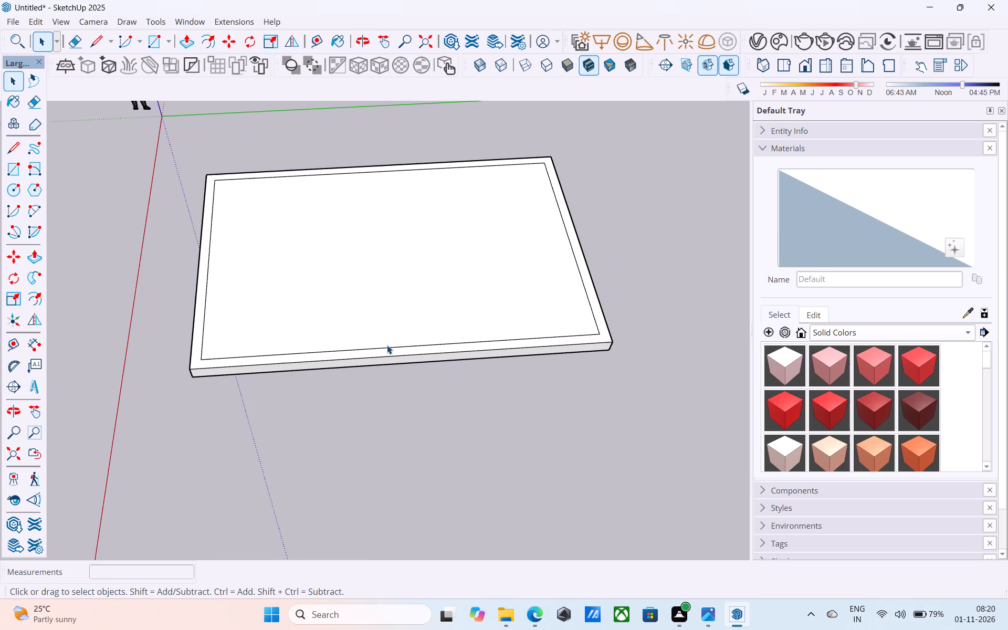
pyautogui.tripleClick(387, 344)
pyautogui.rightClick(387, 344)
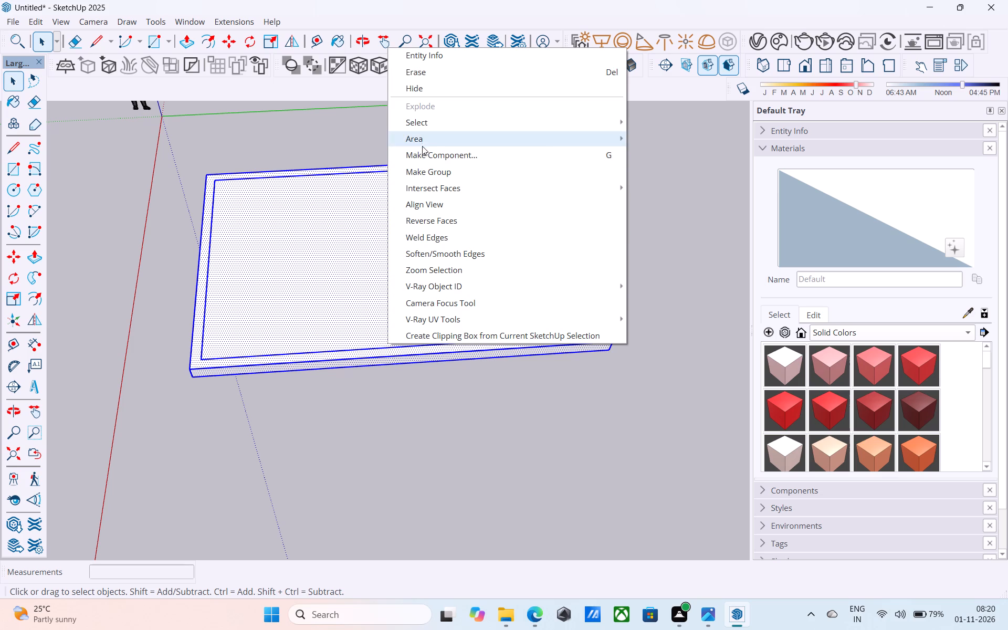
pyautogui.click(434, 170)
# Open the slab group for editing and make its top border face a separate nested group.
pyautogui.keyDown('shift'); pyautogui.moveTo(504, 228); pyautogui.dragTo(520, 259, button='middle'); pyautogui.keyUp('shift')
pyautogui.doubleClick(494, 288)
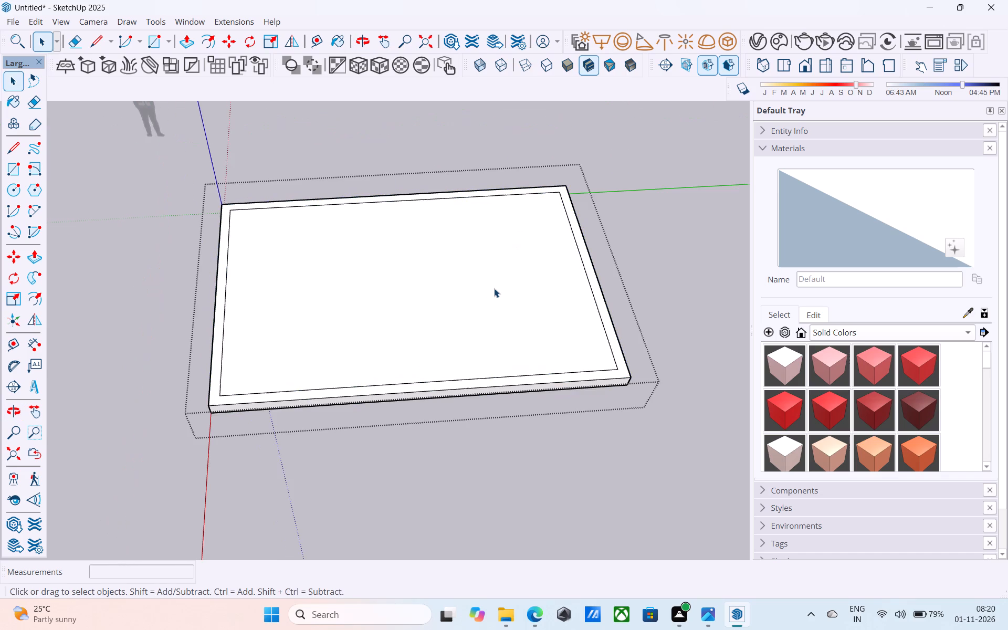
pyautogui.scroll(-4, 524, 289)
pyautogui.keyDown('shift'); pyautogui.moveTo(525, 289); pyautogui.dragTo(427, 332, button='middle'); pyautogui.keyUp('shift')
pyautogui.scroll(8, 434, 438)
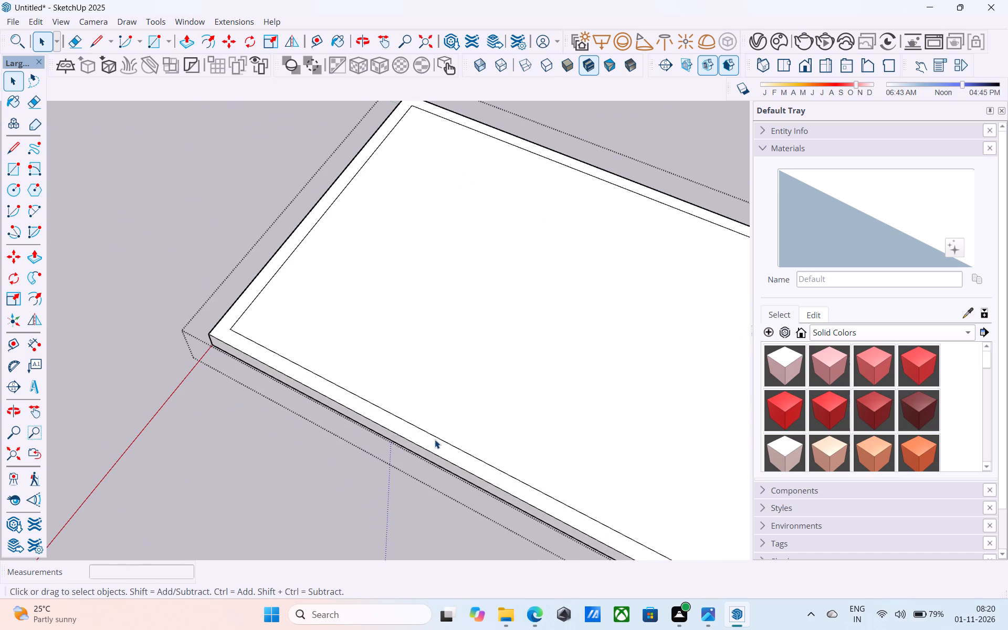
pyautogui.click(437, 441)
pyautogui.rightClick(437, 442)
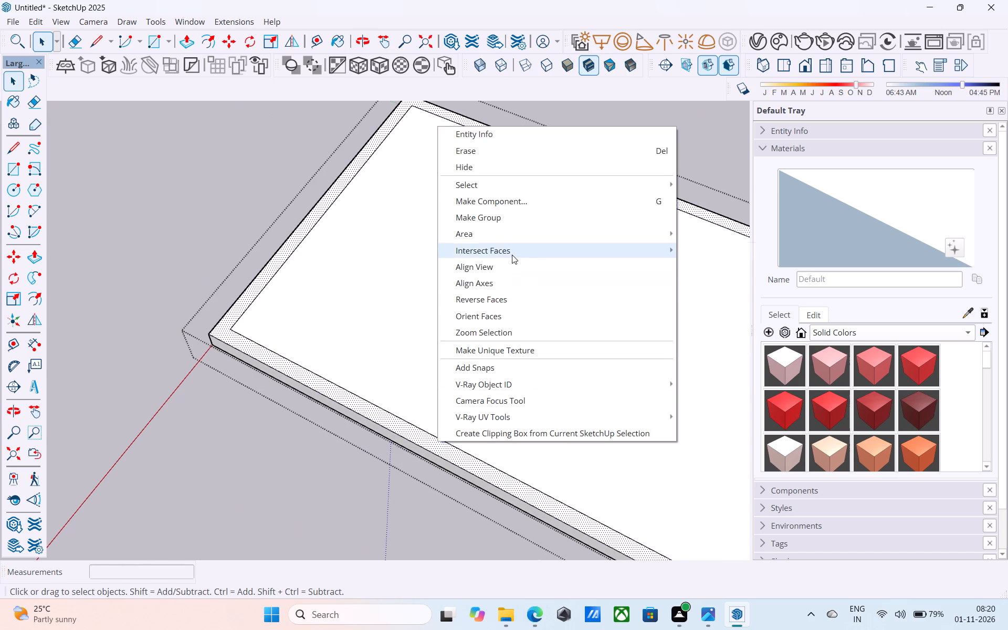
pyautogui.click(516, 219)
# Open the nested border group and Push/Pull the border face up 10' to form the walls.
pyautogui.scroll(-3, 549, 348)
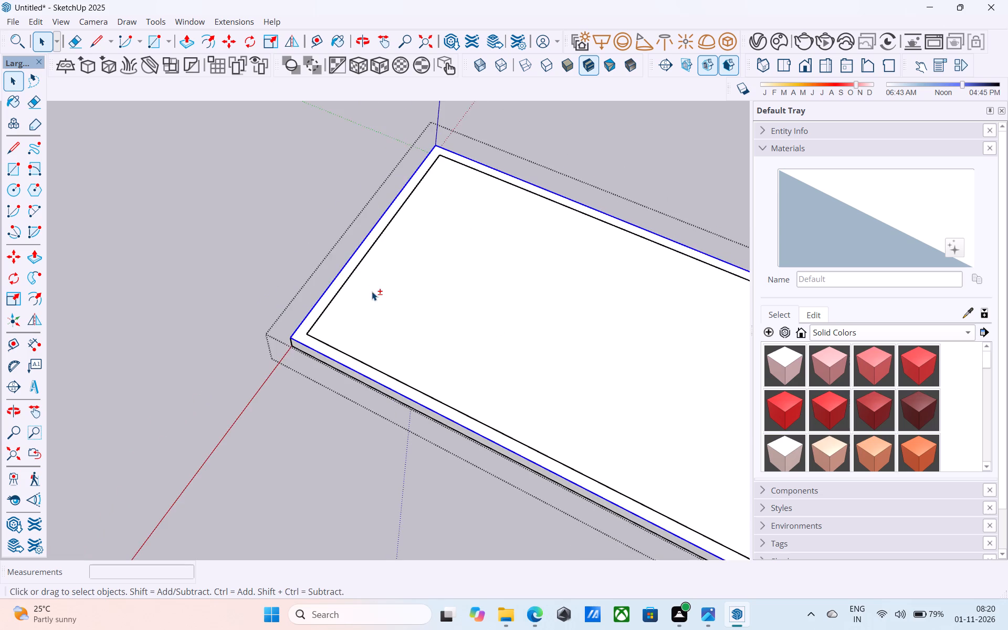
pyautogui.keyDown('shift'); pyautogui.moveTo(346, 275); pyautogui.dragTo(216, 238, button='middle'); pyautogui.keyUp('shift')
pyautogui.keyDown('shift'); pyautogui.moveTo(411, 360); pyautogui.dragTo(506, 317, button='middle'); pyautogui.keyUp('shift')
pyautogui.scroll(4, 505, 367)
pyautogui.click(495, 351)
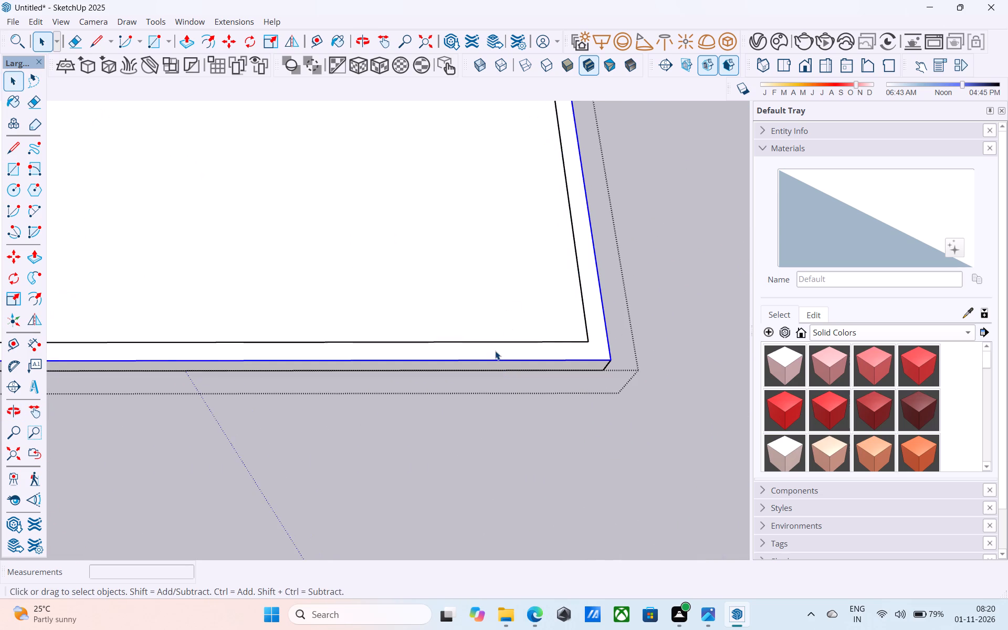
pyautogui.moveTo(497, 351); pyautogui.dragTo(661, 374, button='middle')
pyautogui.scroll(-9, 663, 375)
pyautogui.moveTo(664, 380); pyautogui.dragTo(150, 387, button='middle')
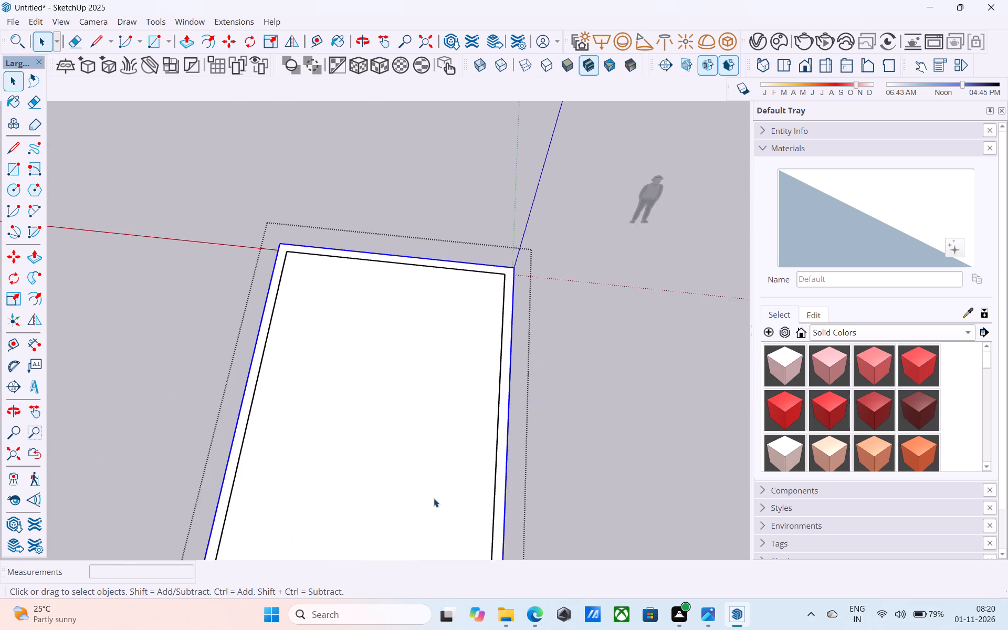
pyautogui.keyDown('shift'); pyautogui.moveTo(435, 494); pyautogui.dragTo(906, 328, button='middle'); pyautogui.keyUp('shift')
pyautogui.keyDown('shift'); pyautogui.moveTo(707, 380); pyautogui.dragTo(755, 412, button='middle'); pyautogui.keyUp('shift')
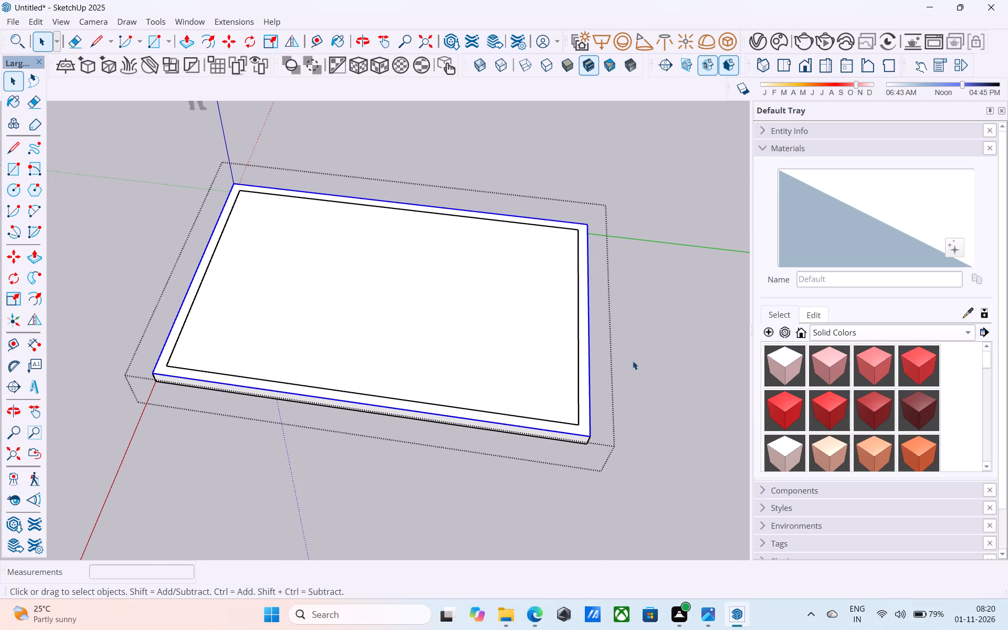
pyautogui.keyDown('shift'); pyautogui.moveTo(560, 313); pyautogui.dragTo(639, 257, button='middle'); pyautogui.keyUp('shift')
pyautogui.keyDown('shift'); pyautogui.scroll(1, 570, 312); pyautogui.keyUp('shift')
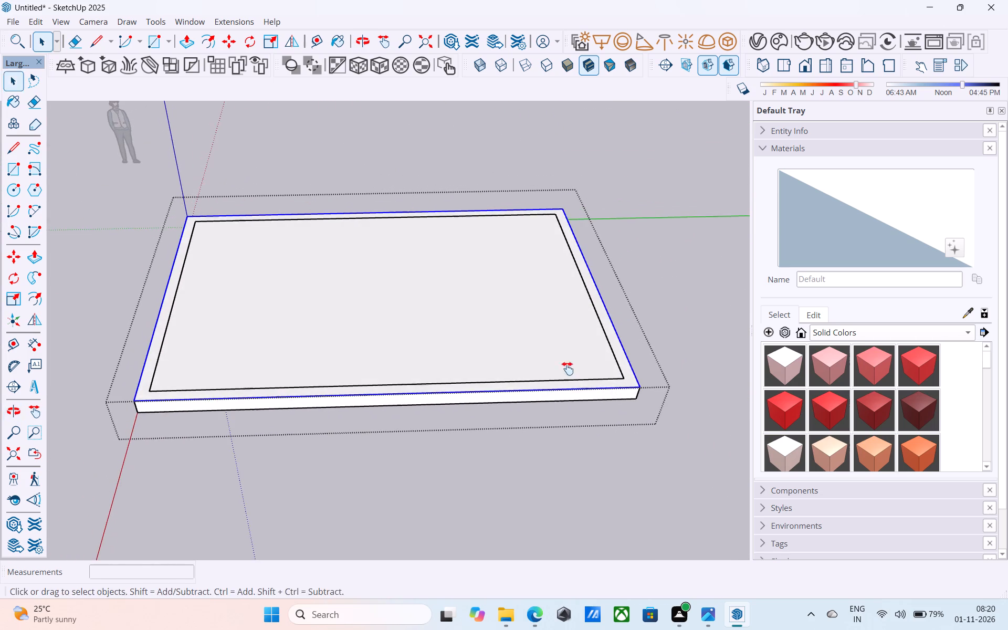
pyautogui.keyDown('shift'); pyautogui.moveTo(568, 369); pyautogui.dragTo(614, 394, button='middle'); pyautogui.keyUp('shift')
pyautogui.scroll(4, 612, 437)
pyautogui.doubleClick(610, 442)
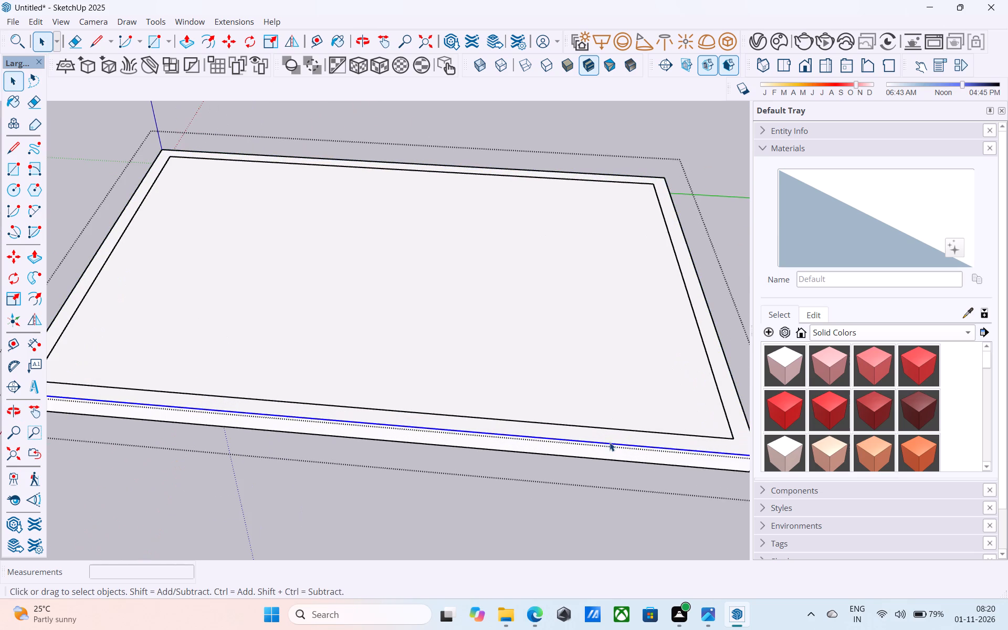
pyautogui.doubleClick(600, 432)
pyautogui.scroll(-5, 601, 433)
pyautogui.keyDown('shift'); pyautogui.moveTo(590, 421); pyautogui.dragTo(577, 339, button='middle'); pyautogui.keyUp('shift')
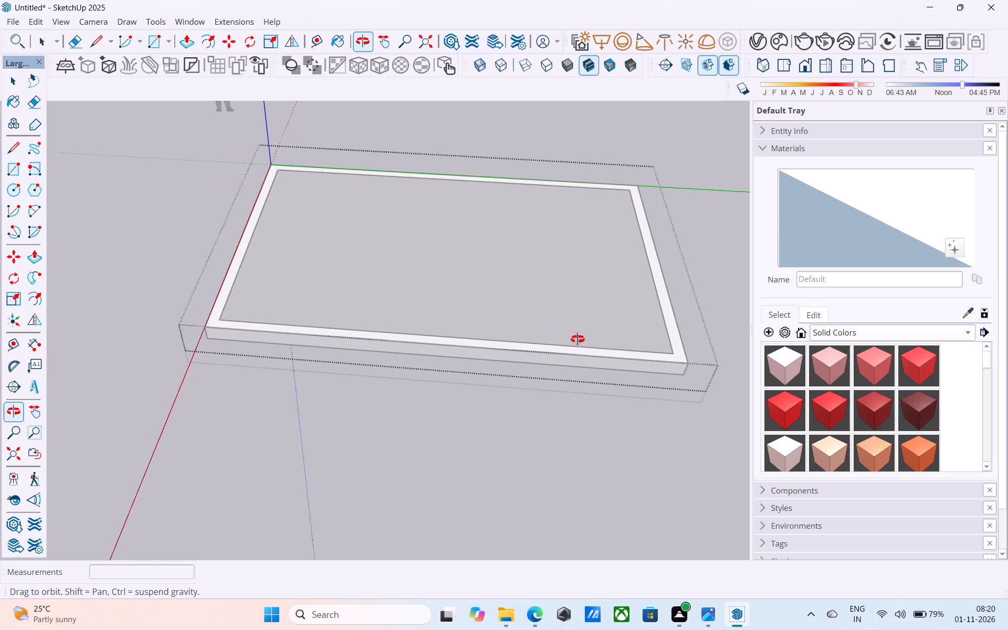
pyautogui.keyDown('shift'); pyautogui.moveTo(577, 339); pyautogui.dragTo(586, 391, button='middle'); pyautogui.keyUp('shift')
pyautogui.scroll(5, 586, 391)
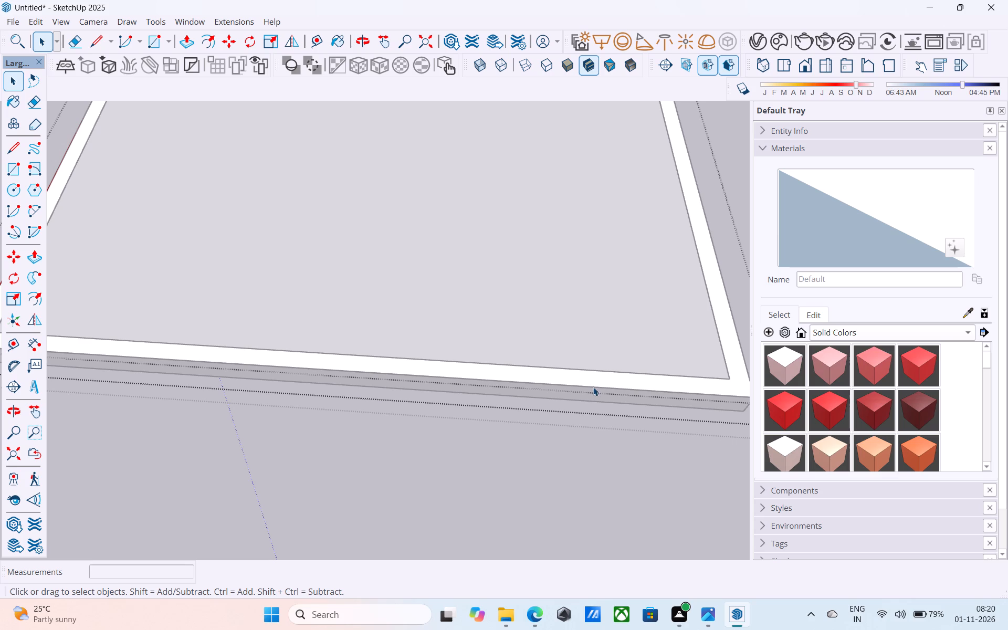
pyautogui.click(590, 375)
pyautogui.press('p')
pyautogui.click(589, 376)
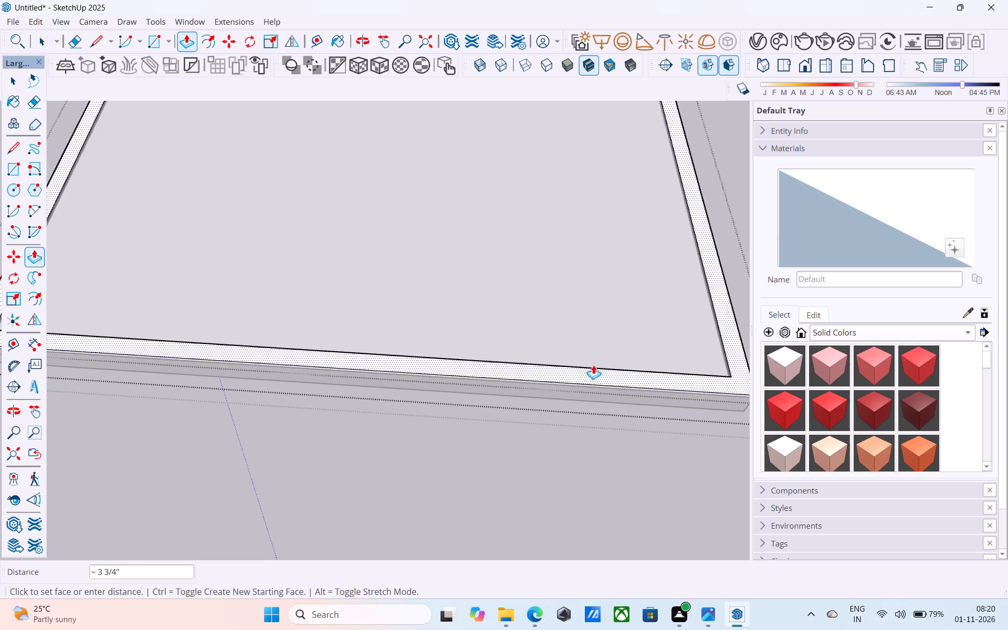
pyautogui.write("10'")
pyautogui.press('Return')
# Draw an 18' 6" by 28' 6" rectangle between opposite inner corners of the wall tops to cover the opening.
pyautogui.scroll(-3, 558, 322)
pyautogui.scroll(1, 558, 322)
pyautogui.scroll(-8, 558, 322)
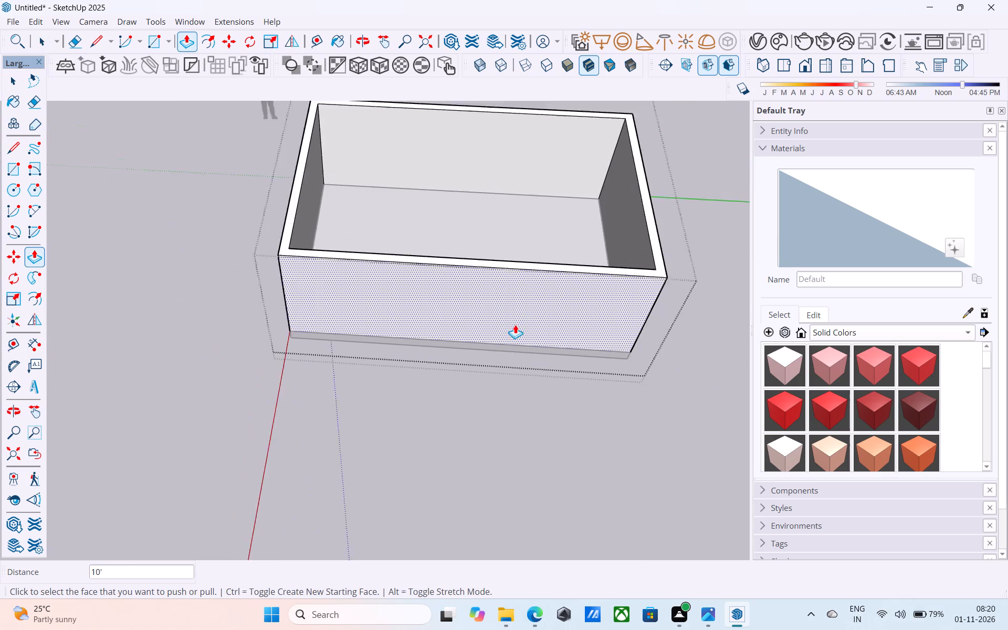
pyautogui.scroll(-7, 515, 324)
pyautogui.moveTo(516, 338); pyautogui.dragTo(563, 344, button='middle')
pyautogui.moveTo(447, 224); pyautogui.dragTo(376, 224, button='middle')
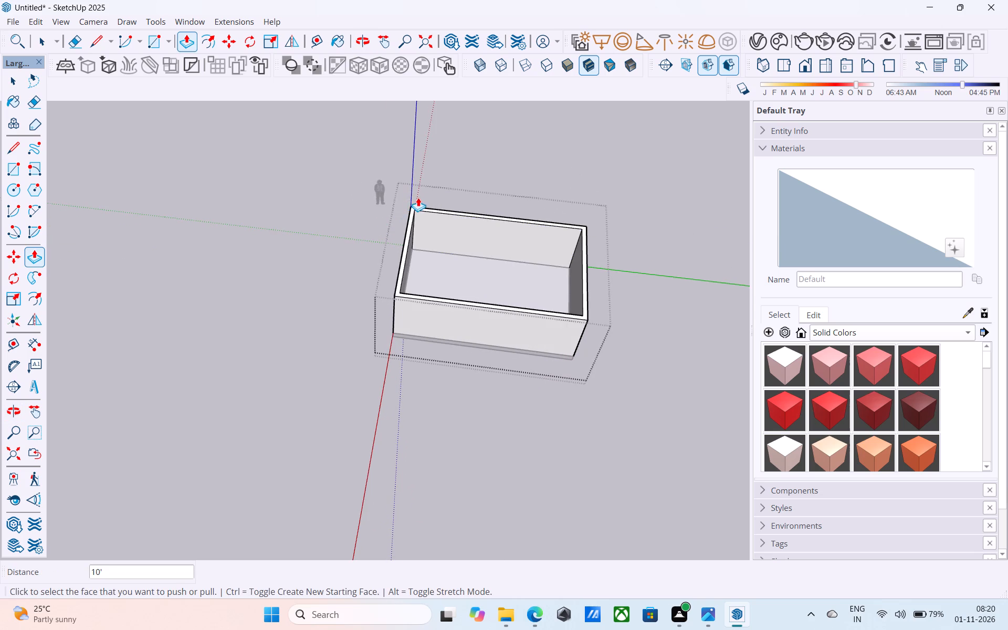
pyautogui.scroll(5, 423, 195)
pyautogui.press('space')
pyautogui.press('r')
pyautogui.scroll(8, 398, 219)
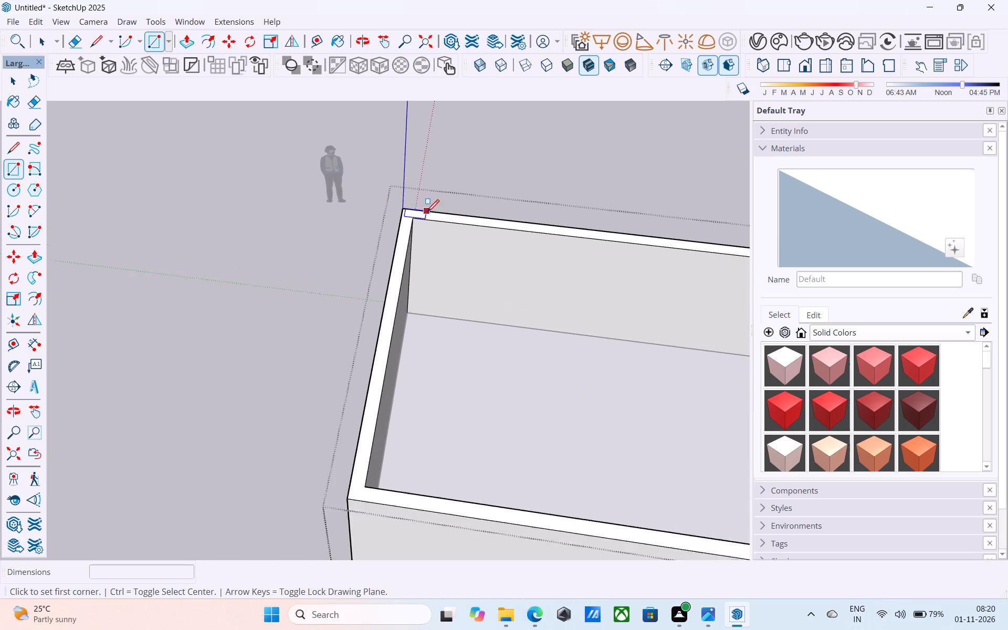
pyautogui.click(414, 220)
pyautogui.scroll(-9, 345, 230)
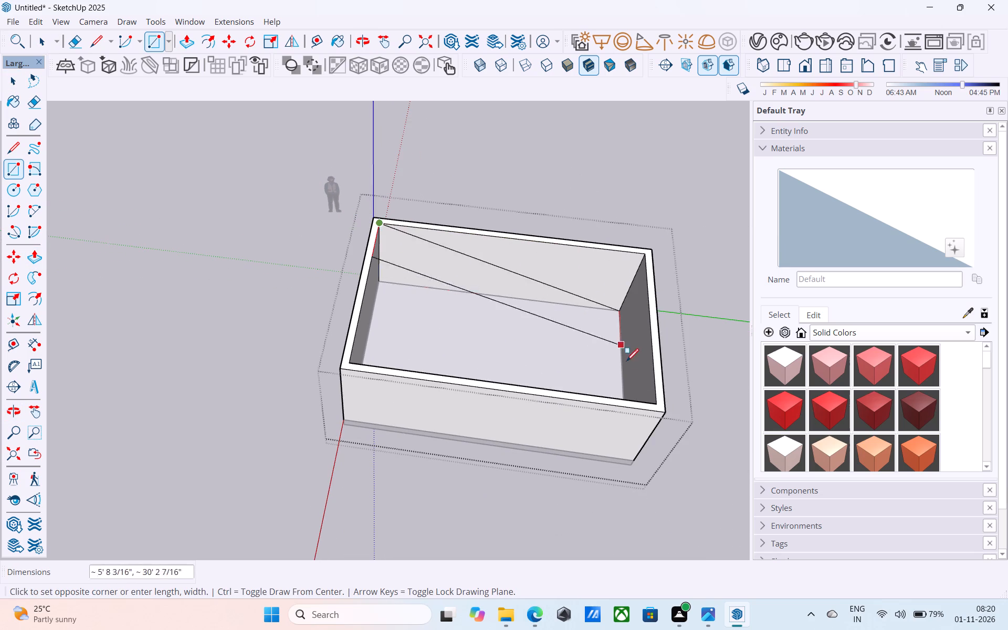
pyautogui.click(657, 407)
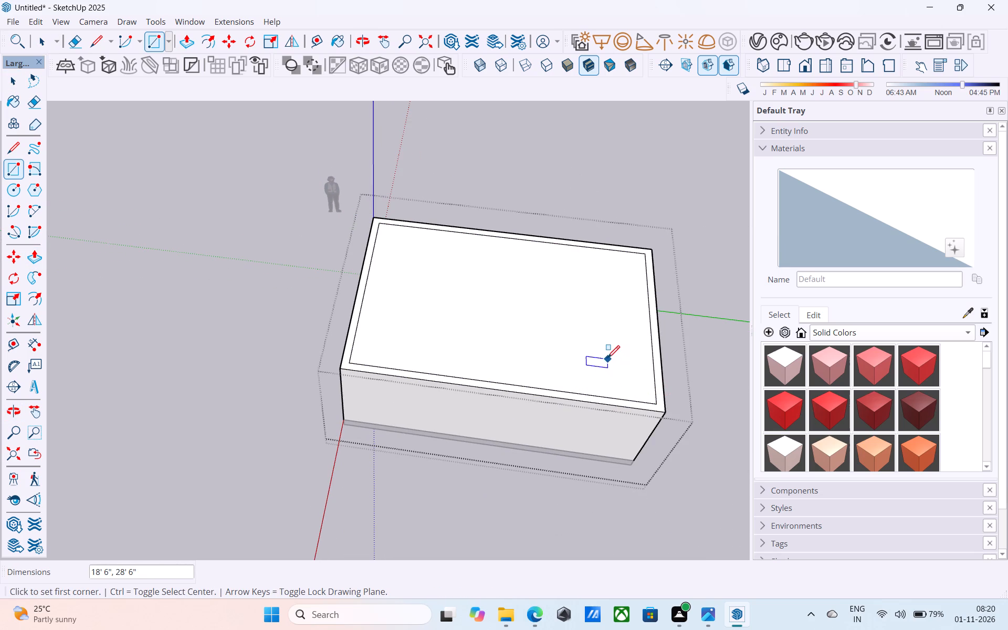
# Reverse the new face covering the opening between the walls.
pyautogui.press('space')
pyautogui.click(607, 359)
pyautogui.rightClick(606, 355)
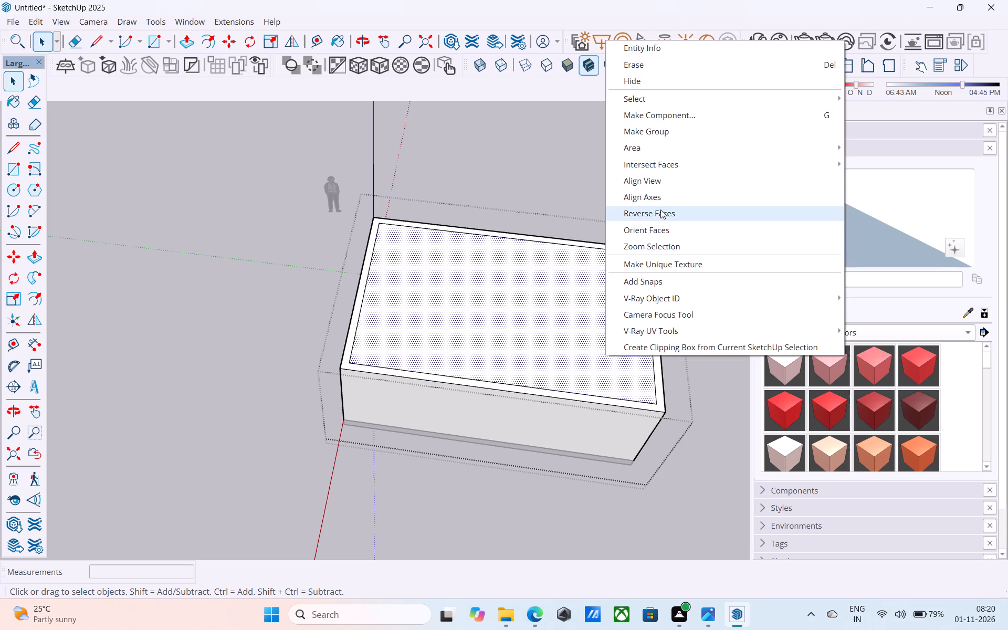
pyautogui.click(660, 209)
# Draw a 6" vertical line up from the inner wall-top corner diagonally opposite the origin.
pyautogui.moveTo(563, 271); pyautogui.dragTo(464, 263, button='middle')
pyautogui.moveTo(614, 443); pyautogui.dragTo(564, 415, button='middle')
pyautogui.press('l')
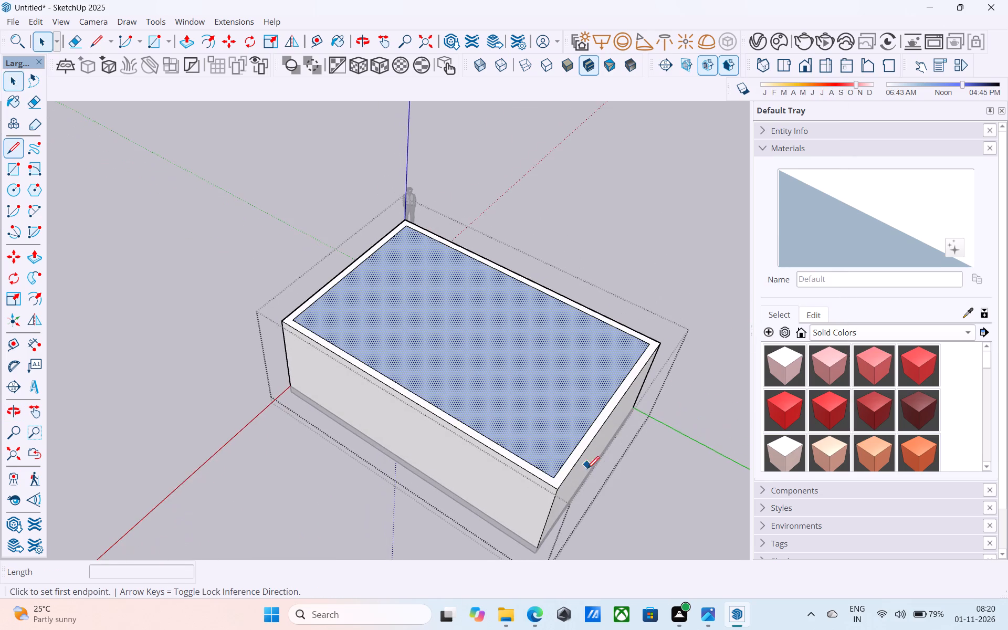
pyautogui.scroll(5, 576, 489)
pyautogui.click(535, 468)
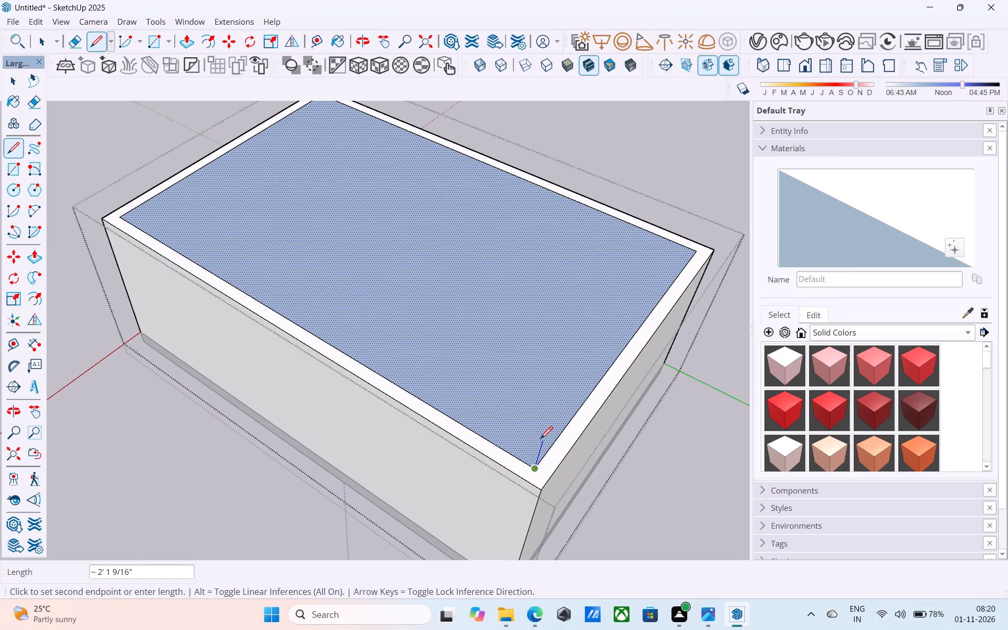
pyautogui.write('6"')
pyautogui.press('Return')
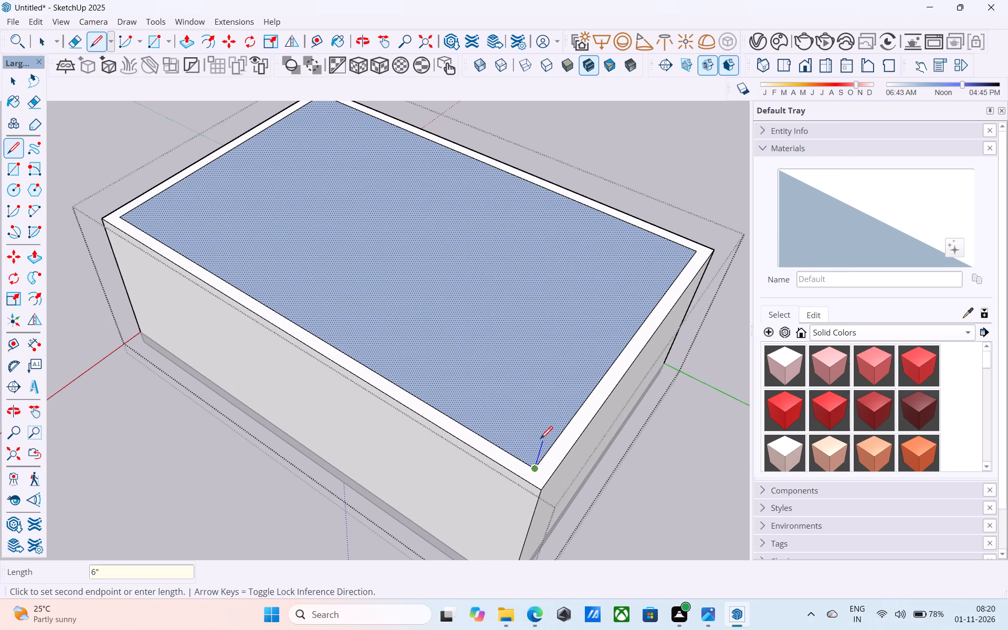
pyautogui.press('space')
# Draw a vertical line up from the inner wall-top corner nearest the origin.
pyautogui.scroll(-5, 451, 350)
pyautogui.moveTo(466, 364); pyautogui.dragTo(542, 474, button='middle')
pyautogui.moveTo(506, 402); pyautogui.dragTo(498, 383, button='middle')
pyautogui.press('l')
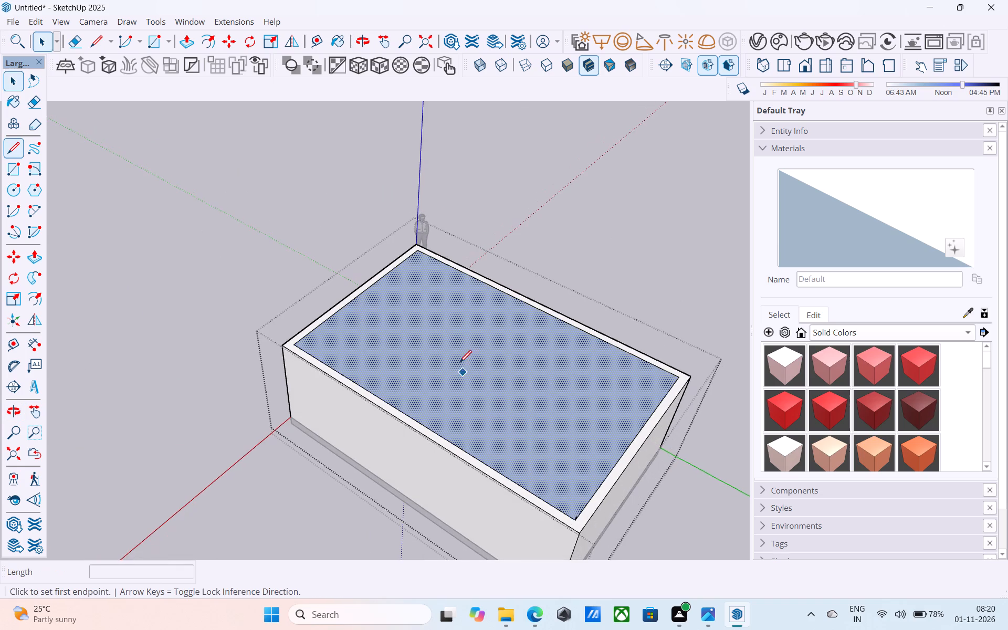
pyautogui.scroll(10, 423, 261)
pyautogui.click(406, 235)
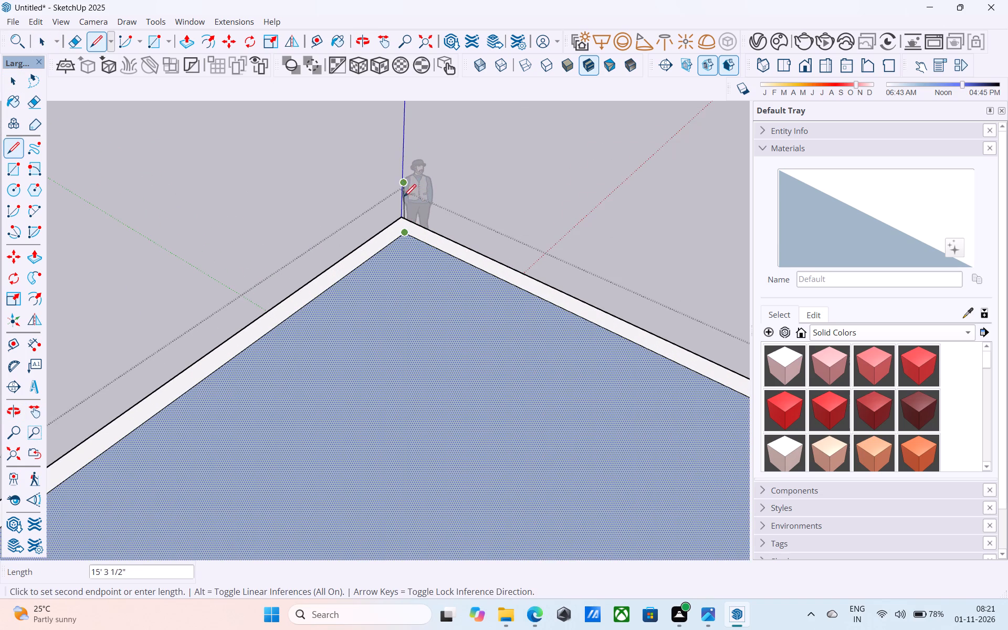
pyautogui.moveTo(412, 228); pyautogui.dragTo(707, 216, button='middle')
pyautogui.scroll(1, 433, 224)
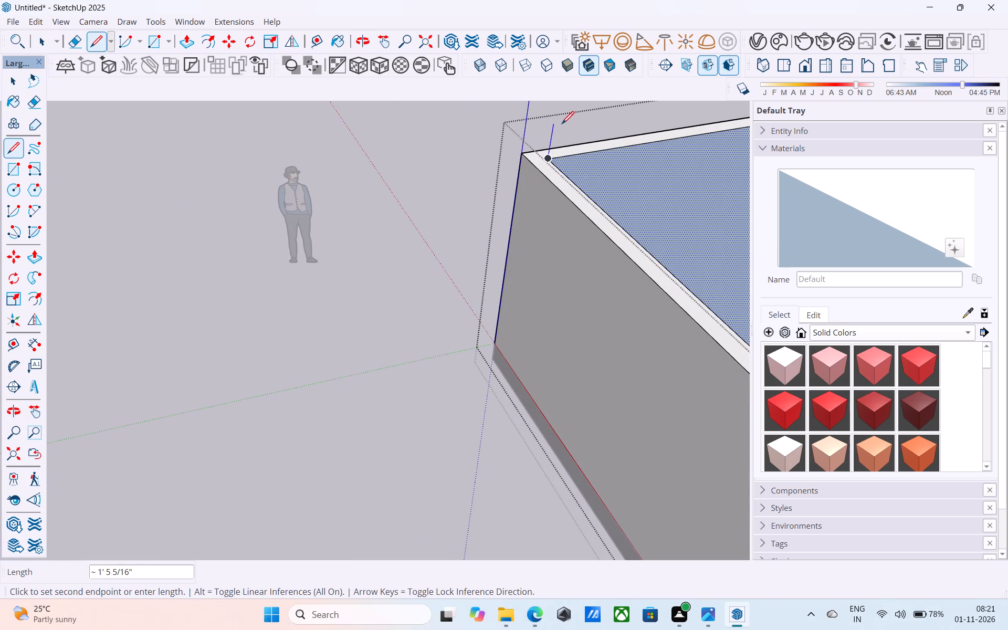
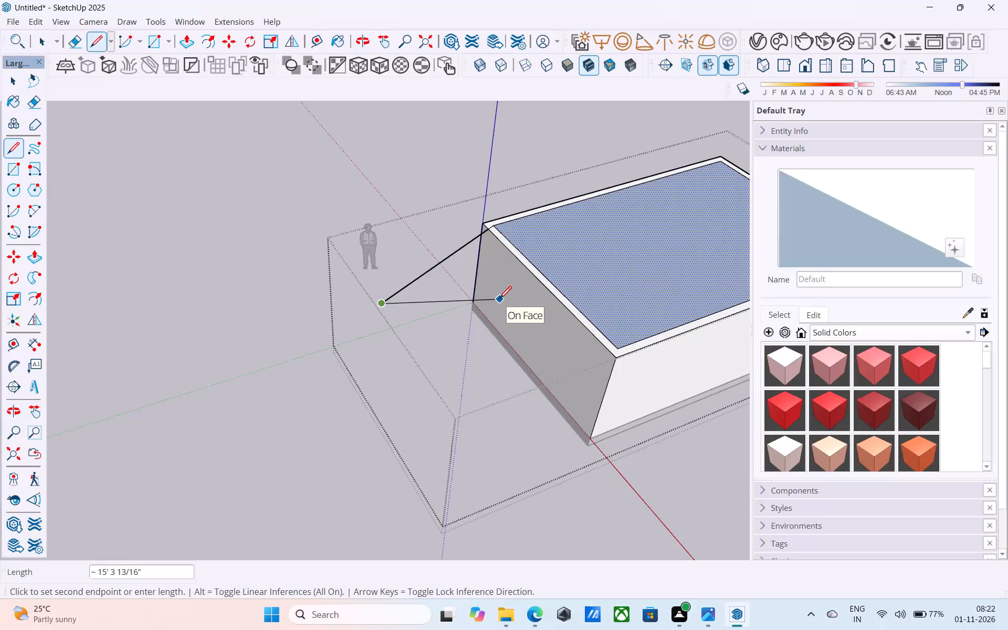
# Cancel the line in progress and undo the stray line drawn from the inner wall-top corner nearest the origin.
pyautogui.hotkey('ctrl', 'z')
pyautogui.press('space')
pyautogui.hotkey('ctrl', 'z')
# Draw a 6" vertical line up from the inner wall-top corner nearest the origin.
pyautogui.moveTo(537, 236); pyautogui.dragTo(452, 246, button='middle')
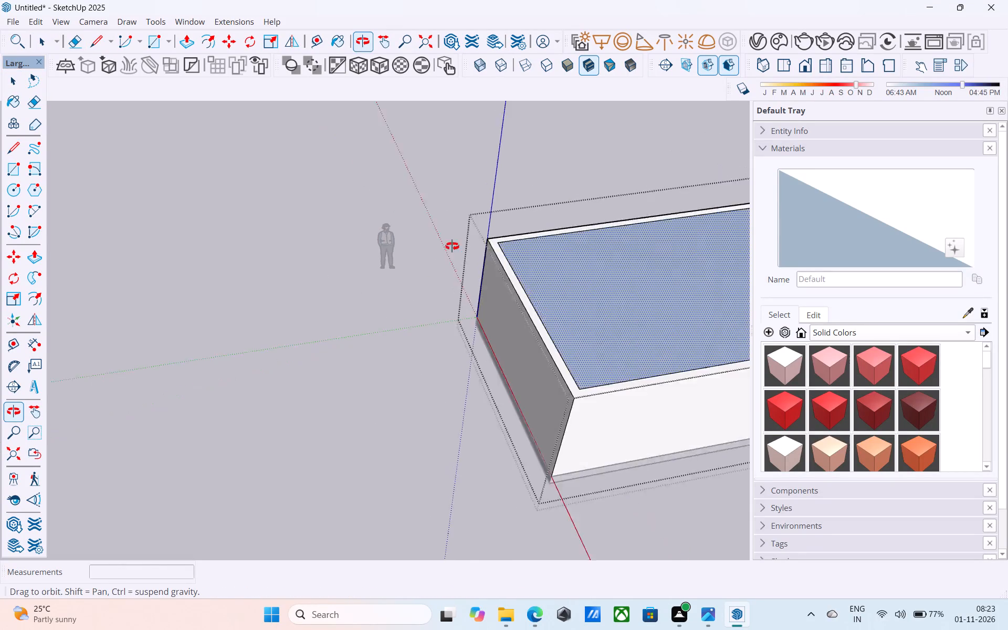
pyautogui.moveTo(452, 246); pyautogui.dragTo(370, 268, button='middle')
pyautogui.scroll(3, 479, 307)
pyautogui.keyDown('shift'); pyautogui.moveTo(527, 310); pyautogui.dragTo(502, 288, button='middle'); pyautogui.keyUp('shift')
pyautogui.press('m')
pyautogui.press('l')
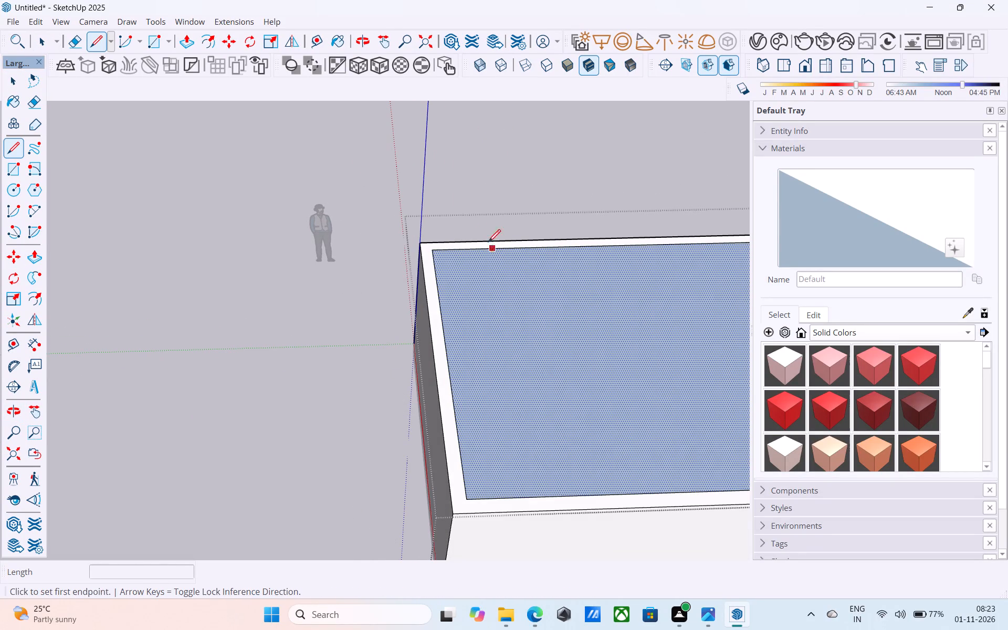
pyautogui.click(434, 251)
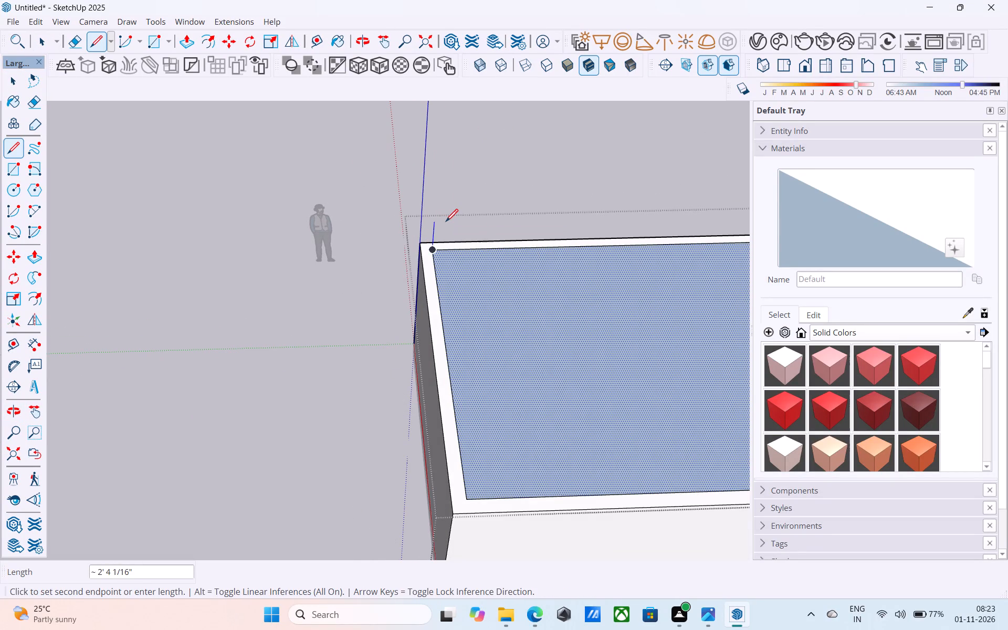
pyautogui.press('6')
pyautogui.hotkey('shift', '"')
pyautogui.press('Return')
pyautogui.press('space')
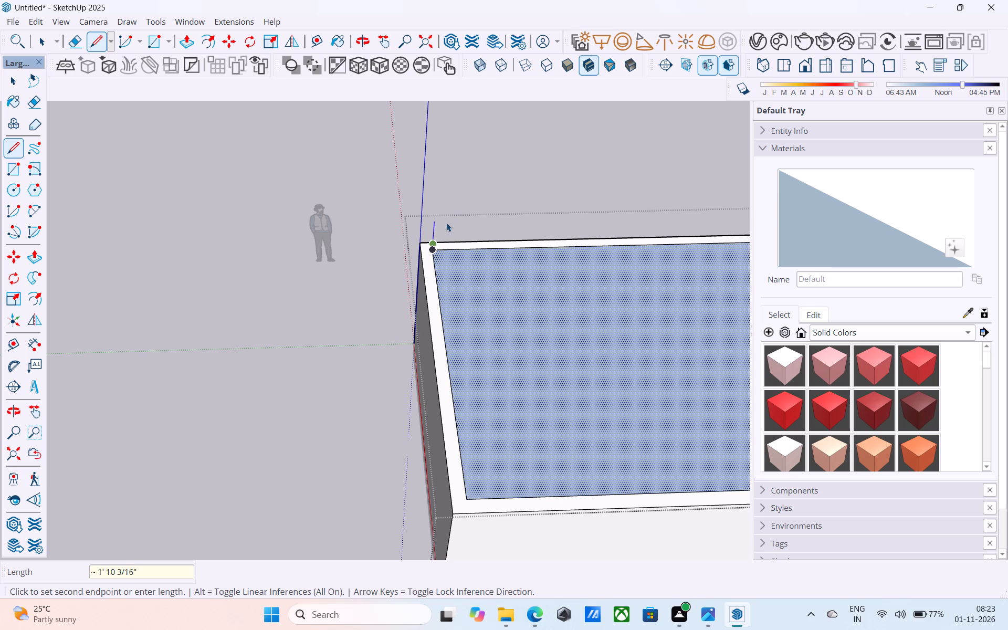
# Draw an 18' 6" by 28' 6" rectangle between the tops of the two diagonally opposite 6" vertical lines.
pyautogui.scroll(-4, 443, 235)
pyautogui.press('r')
pyautogui.moveTo(486, 302); pyautogui.dragTo(312, 193, button='middle')
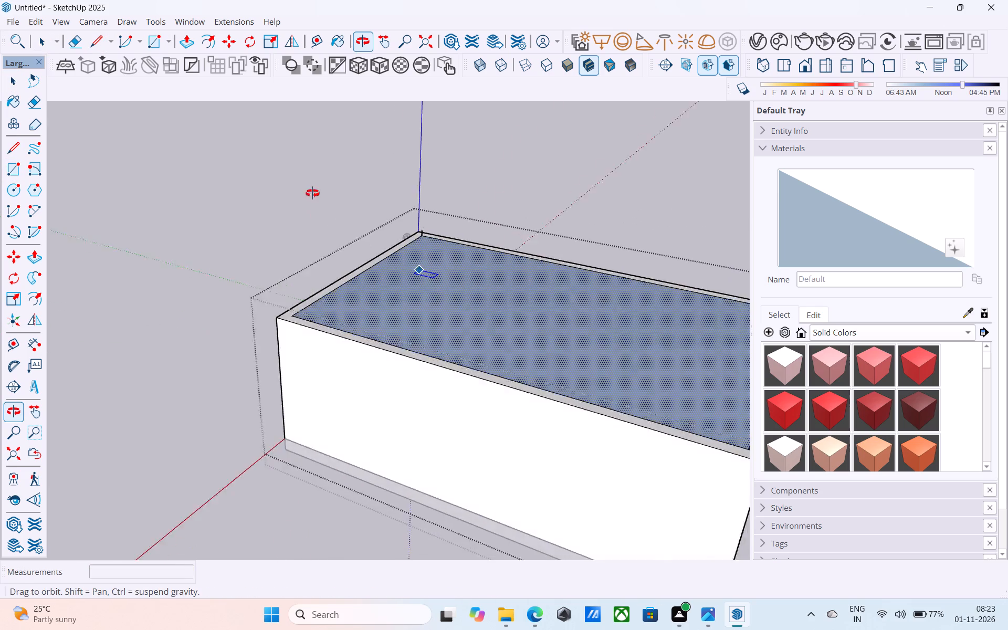
pyautogui.moveTo(312, 193); pyautogui.dragTo(333, 174, button='middle')
pyautogui.keyDown('shift'); pyautogui.moveTo(426, 258); pyautogui.dragTo(256, 236, button='middle'); pyautogui.keyUp('shift')
pyautogui.scroll(6, 213, 181)
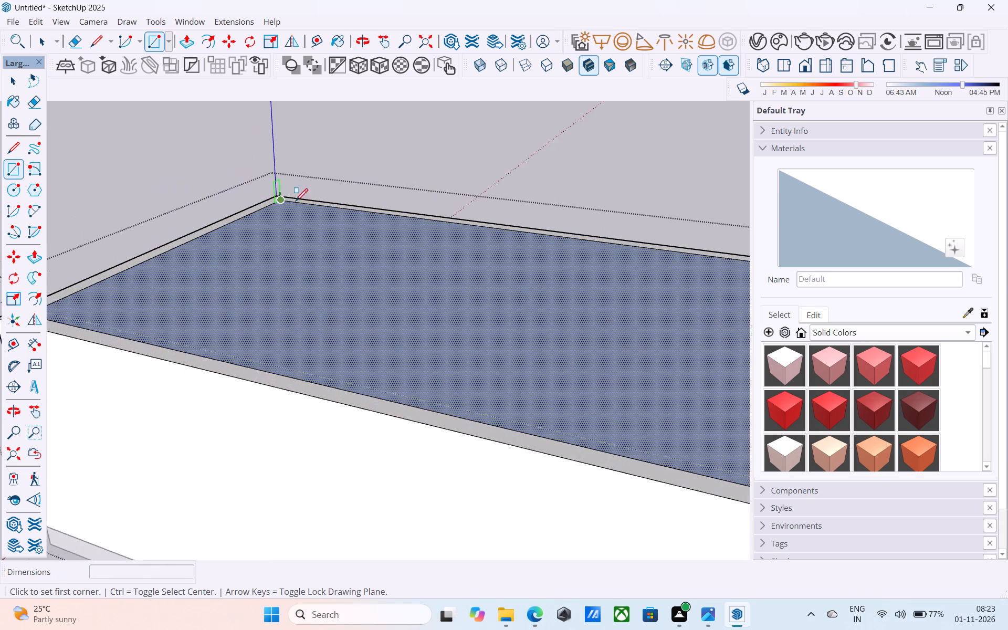
pyautogui.scroll(5, 296, 202)
pyautogui.click(271, 186)
pyautogui.scroll(-8, 271, 186)
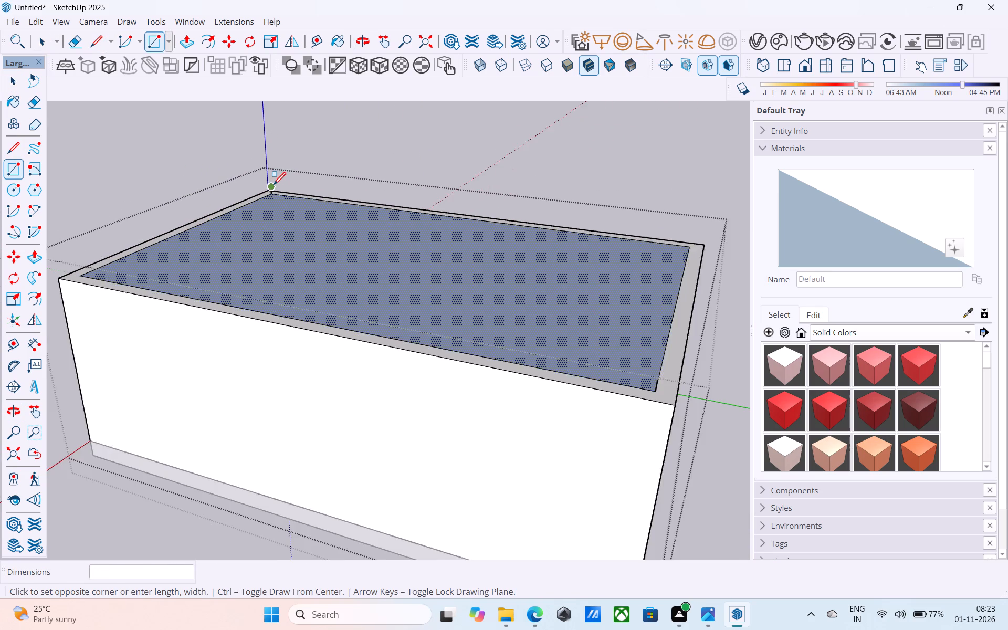
pyautogui.scroll(-5, 274, 186)
pyautogui.click(526, 313)
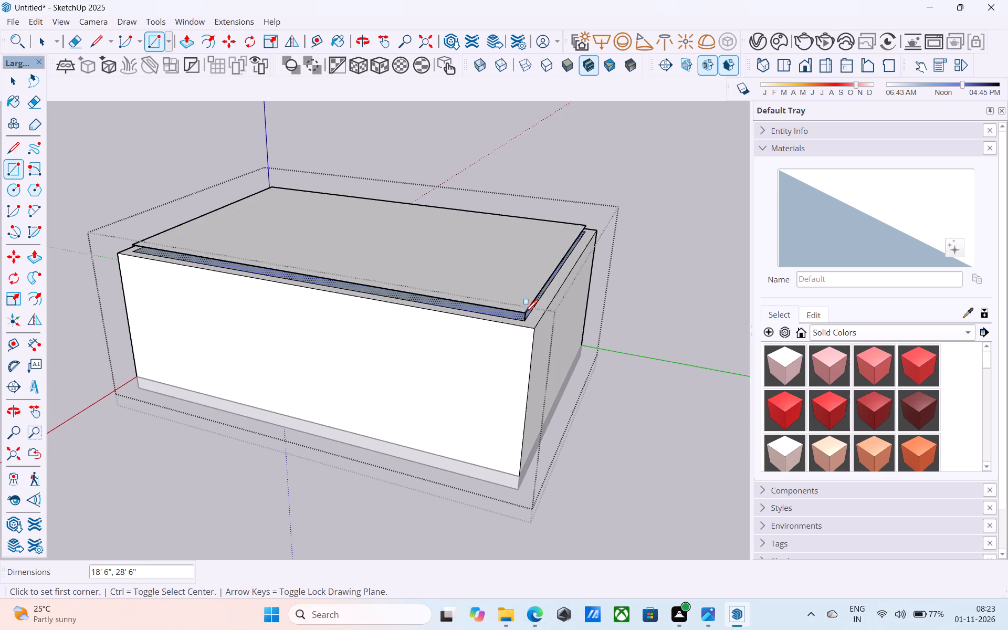
# Draw a 6" vertical line from the inner wall-top corner at the red-axis end up to the raised rectangle's corner.
pyautogui.scroll(-5, 524, 313)
pyautogui.moveTo(285, 259); pyautogui.dragTo(509, 297, button='middle')
pyautogui.scroll(3, 401, 319)
pyautogui.scroll(4, 354, 322)
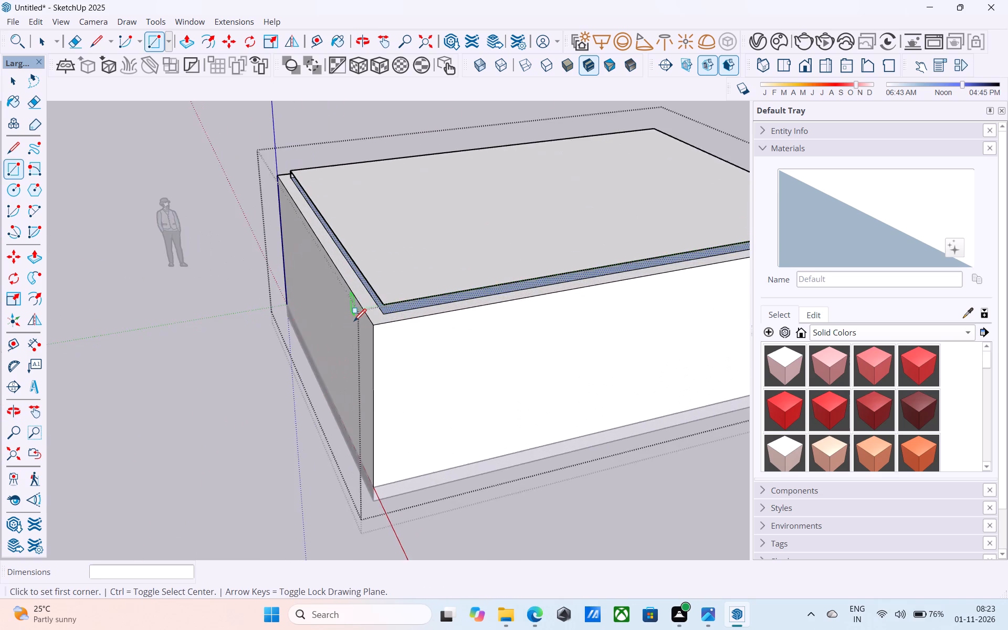
pyautogui.scroll(4, 354, 322)
pyautogui.press('l')
pyautogui.scroll(4, 399, 312)
pyautogui.click(403, 308)
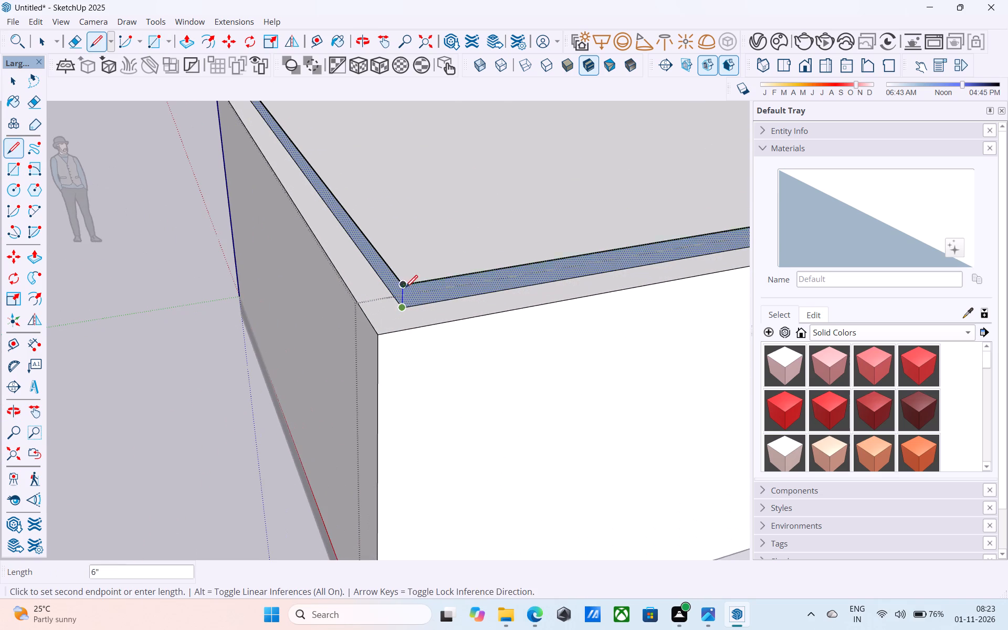
pyautogui.click(404, 285)
pyautogui.press('space')
# Draw a vertical line from the inner wall-top corner at the green-axis end up to the raised rectangle's corner.
pyautogui.scroll(-16, 404, 285)
pyautogui.moveTo(509, 322); pyautogui.dragTo(241, 284, button='middle')
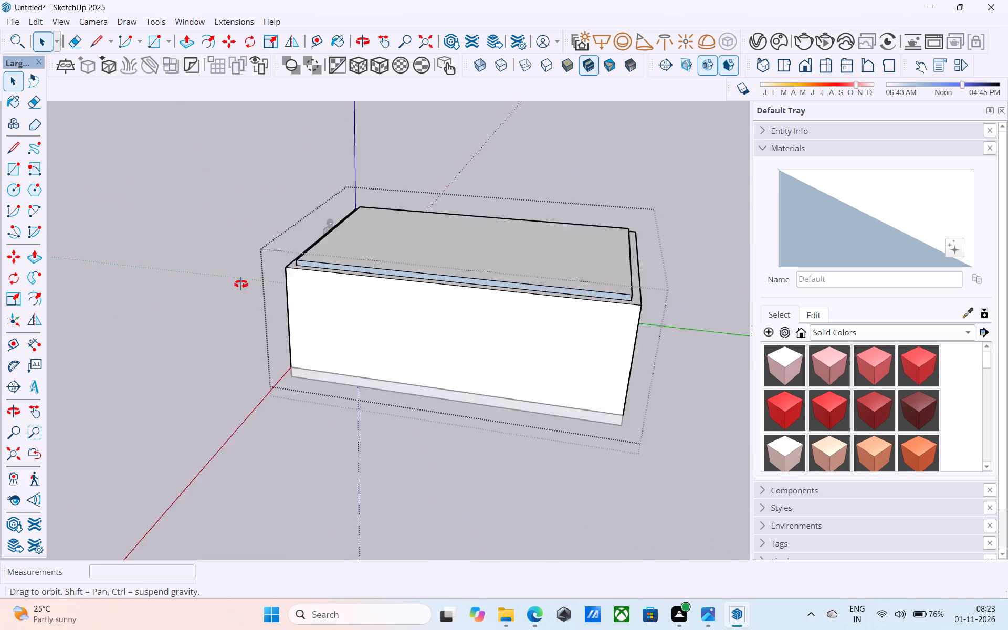
pyautogui.moveTo(241, 284); pyautogui.dragTo(154, 284, button='middle')
pyautogui.moveTo(422, 261); pyautogui.dragTo(356, 266, button='middle')
pyautogui.press('l')
pyautogui.scroll(5, 547, 275)
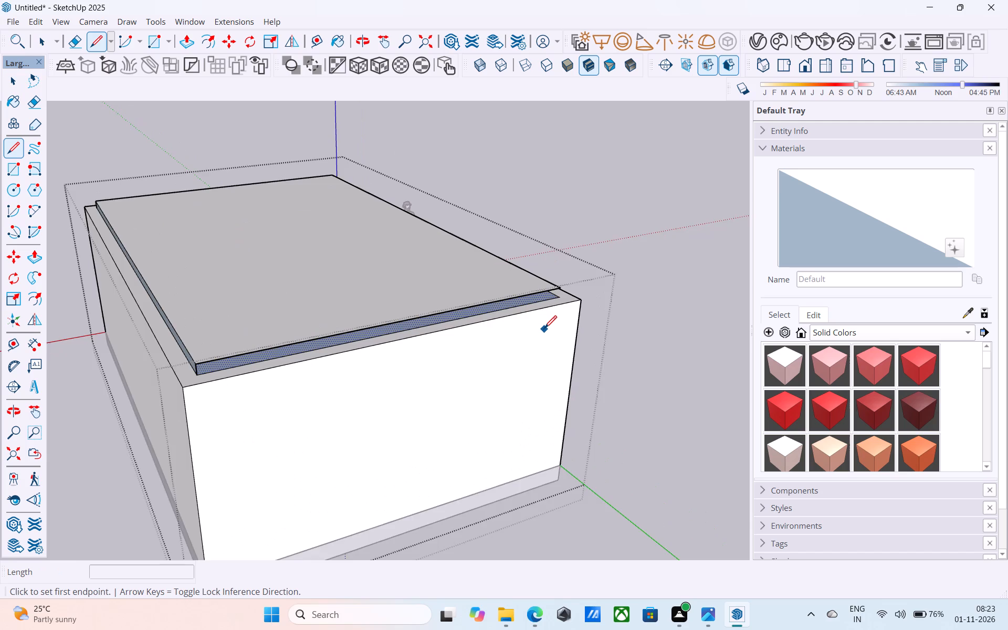
pyautogui.scroll(9, 544, 329)
pyautogui.click(569, 284)
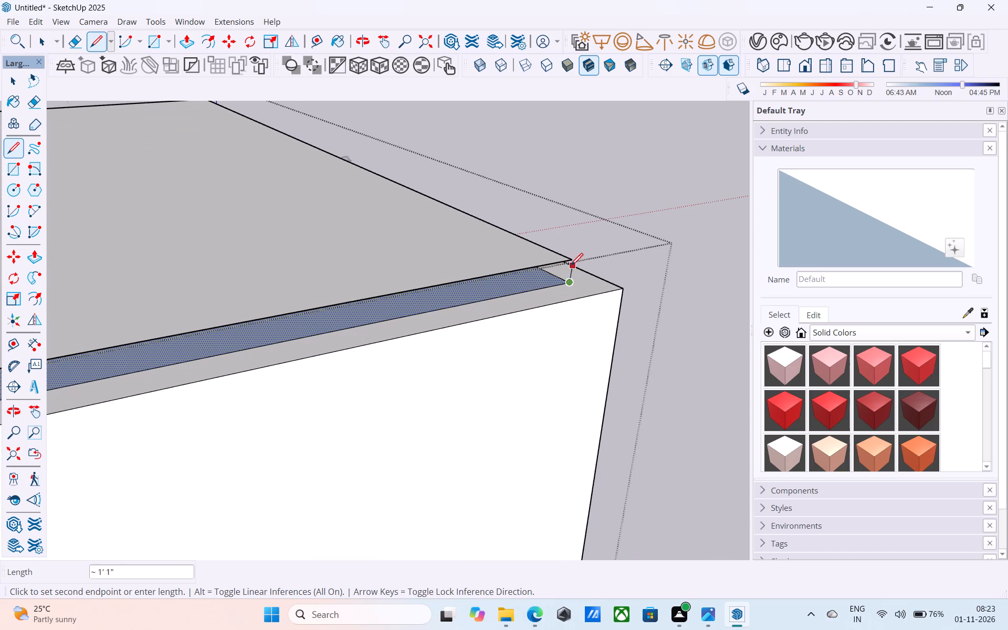
pyautogui.click(570, 259)
pyautogui.press('space')
# Reverse the two roof-slab edge faces that meet at the corner diagonally opposite the origin.
pyautogui.scroll(-12, 576, 257)
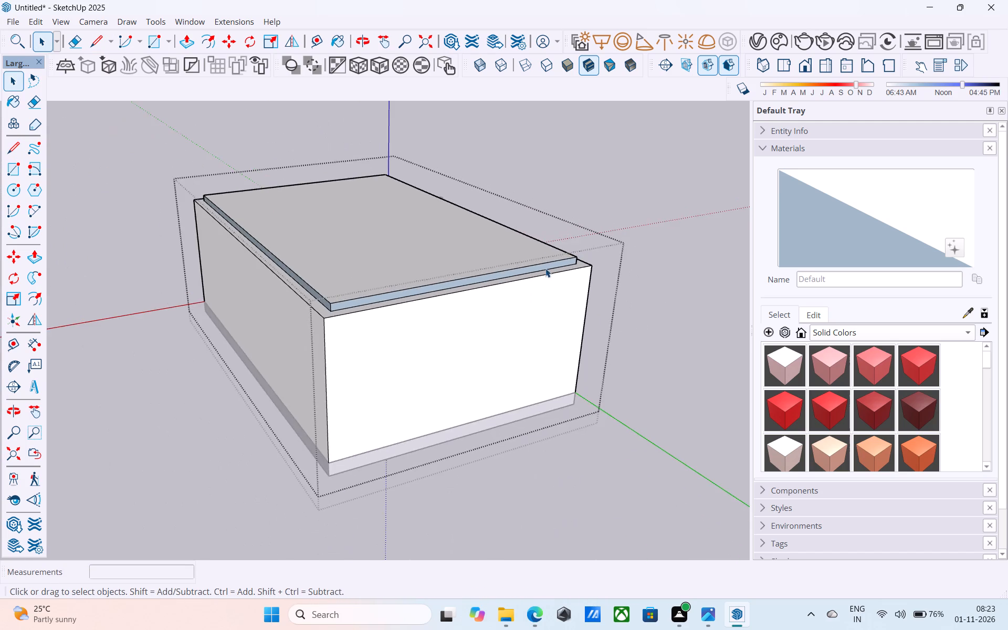
pyautogui.moveTo(331, 282); pyautogui.dragTo(461, 290, button='middle')
pyautogui.scroll(11, 500, 297)
pyautogui.moveTo(535, 320); pyautogui.dragTo(491, 291, button='middle')
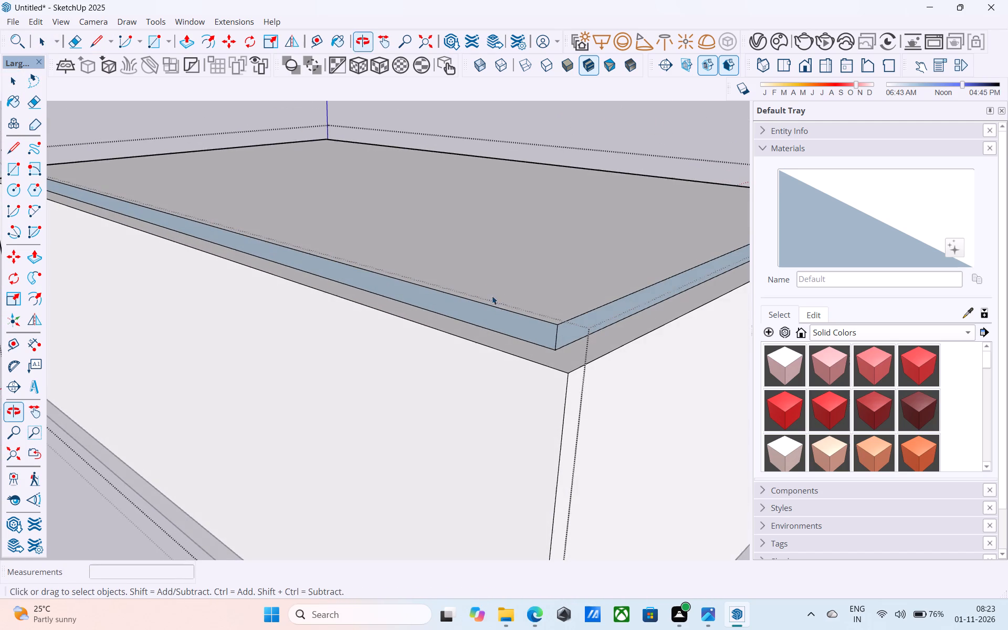
pyautogui.scroll(5, 568, 347)
pyautogui.click(521, 327)
pyautogui.rightClick(521, 327)
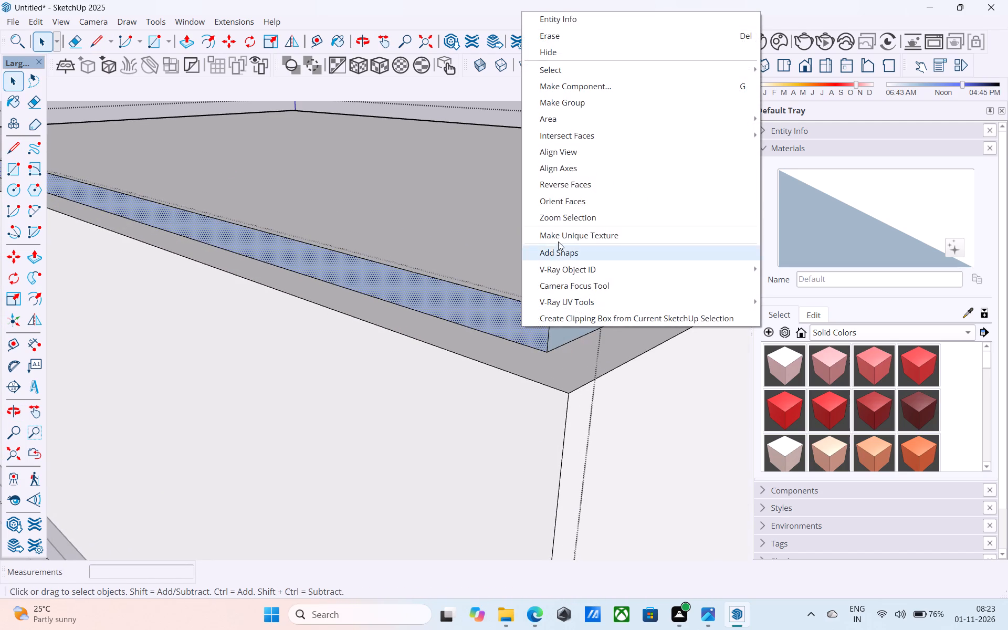
pyautogui.click(571, 180)
pyautogui.click(562, 329)
pyautogui.rightClick(562, 329)
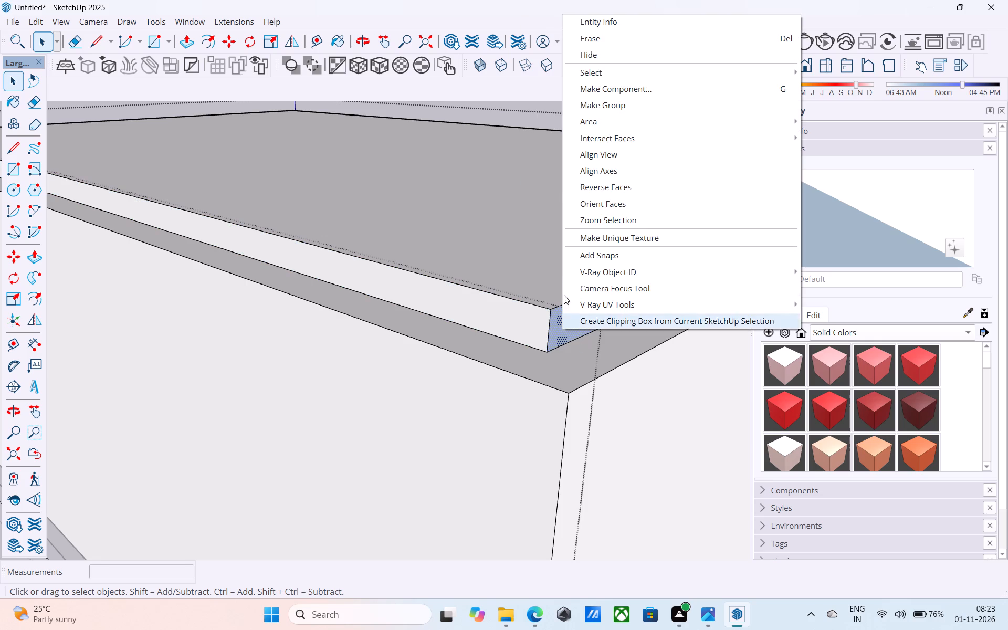
pyautogui.click(578, 183)
# Reverse the two roof-slab edge faces that meet at the corner above the origin.
pyautogui.scroll(-17, 526, 356)
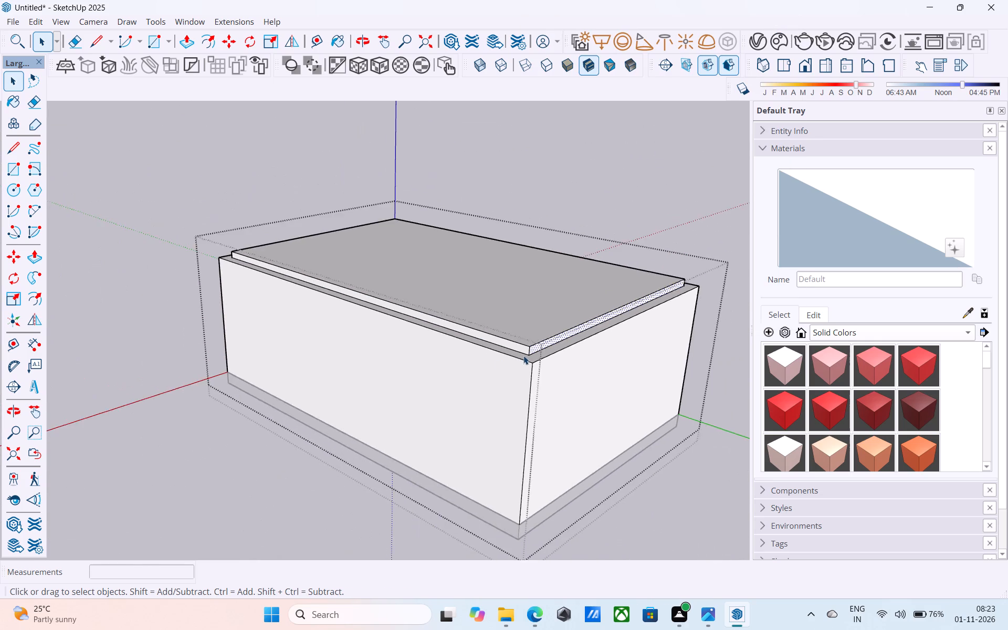
pyautogui.moveTo(422, 383); pyautogui.dragTo(808, 389, button='middle')
pyautogui.moveTo(383, 382); pyautogui.dragTo(848, 430, button='middle')
pyautogui.scroll(3, 404, 267)
pyautogui.scroll(4, 354, 195)
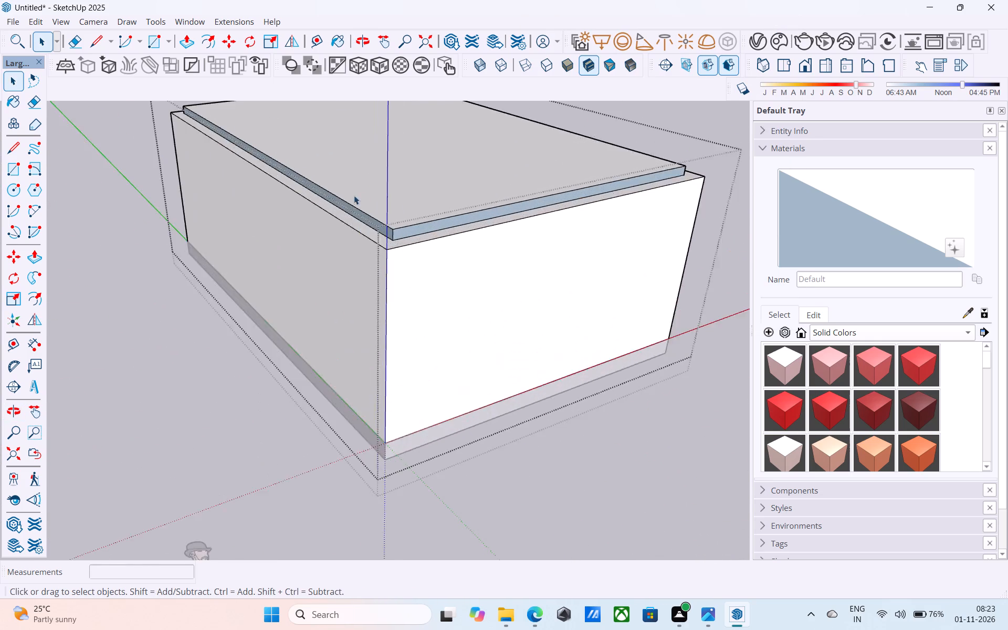
pyautogui.scroll(11, 354, 195)
pyautogui.click(421, 295)
pyautogui.rightClick(421, 295)
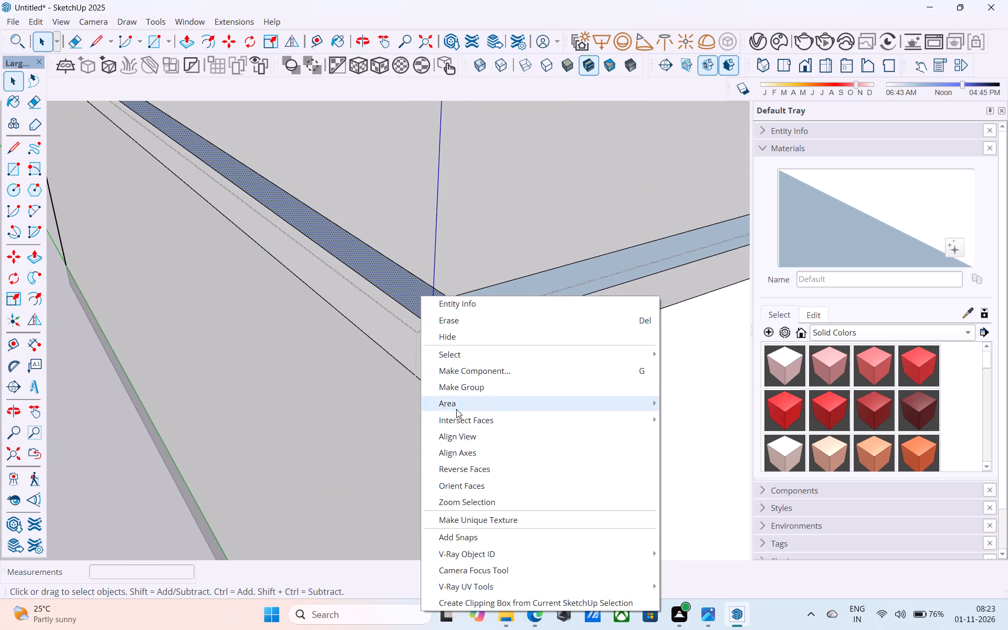
pyautogui.click(467, 469)
pyautogui.click(459, 289)
pyautogui.click(473, 307)
pyautogui.rightClick(473, 307)
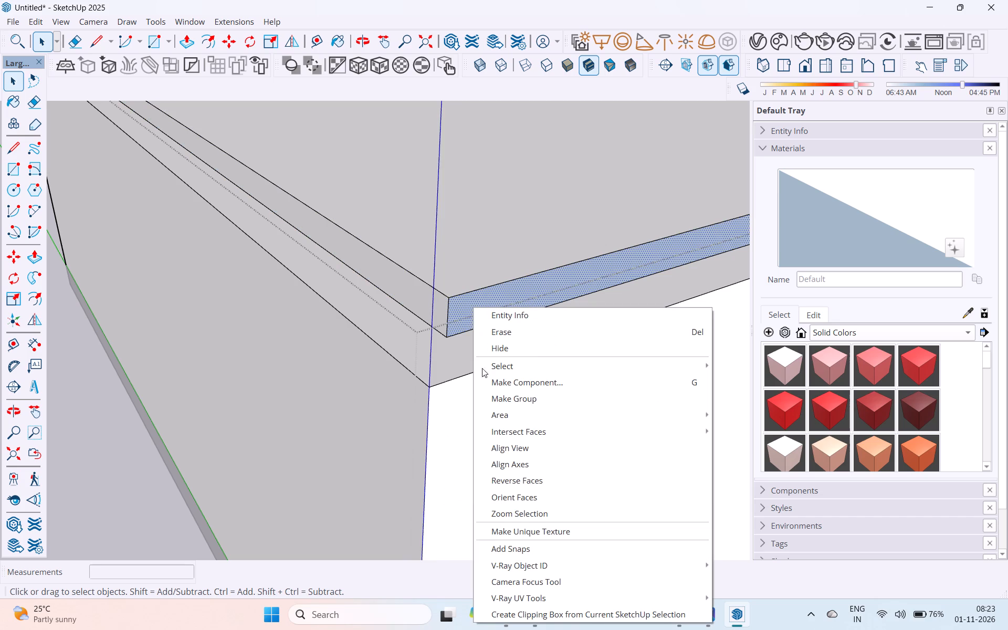
pyautogui.click(514, 484)
# Push/Pull the roof-slab edge face on the green-axis side out to the wall's outer face.
pyautogui.scroll(-5, 338, 440)
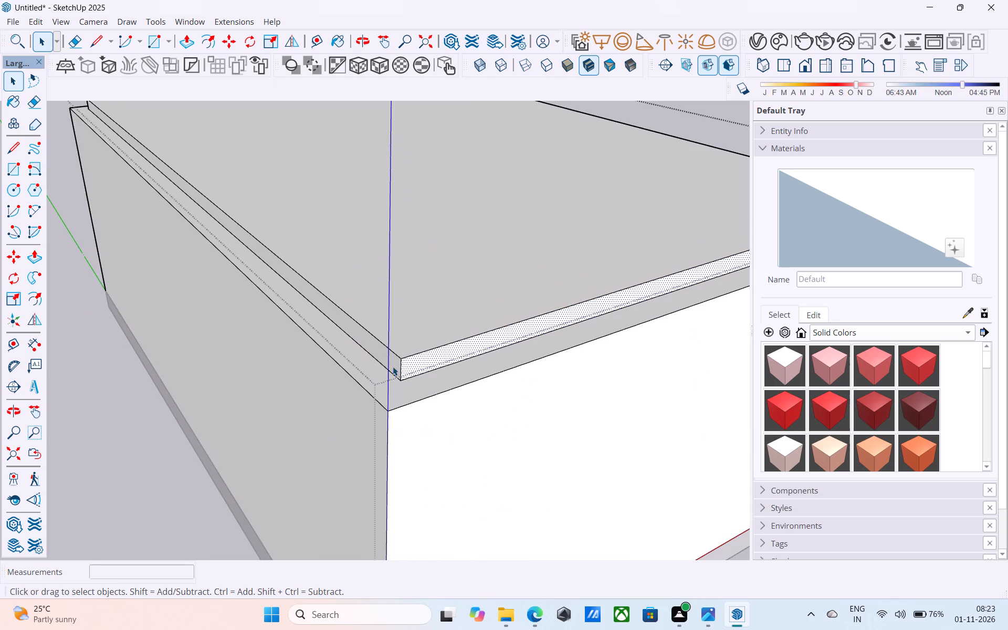
pyautogui.click(387, 364)
pyautogui.press('p')
pyautogui.moveTo(385, 363); pyautogui.dragTo(386, 371)
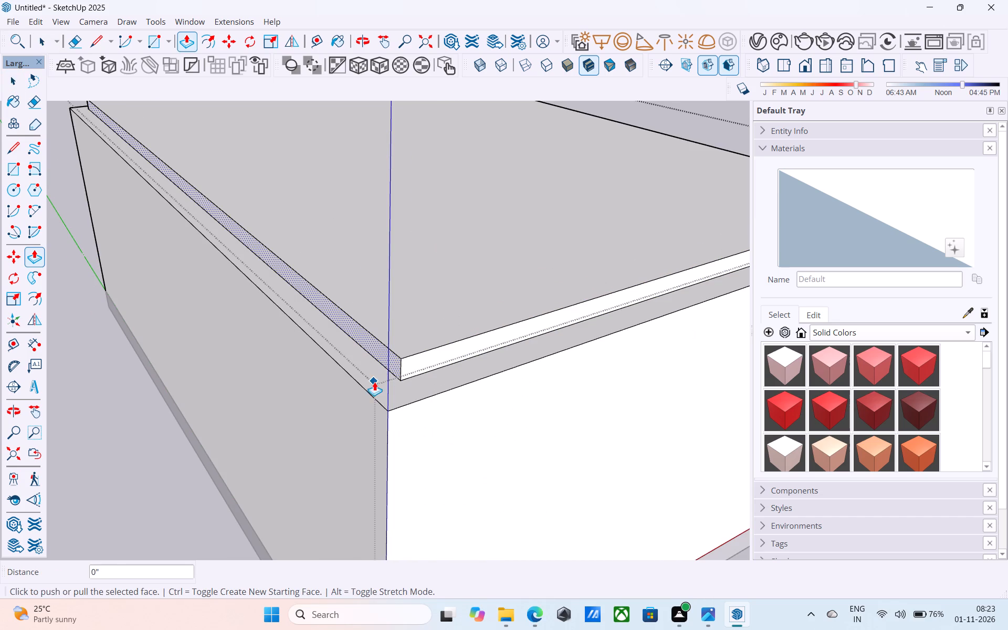
pyautogui.click(390, 362)
pyautogui.click(353, 405)
pyautogui.press('space')
# Push/Pull the roof-slab edge face on the red-axis side out to the wall's outer face.
pyautogui.click(415, 372)
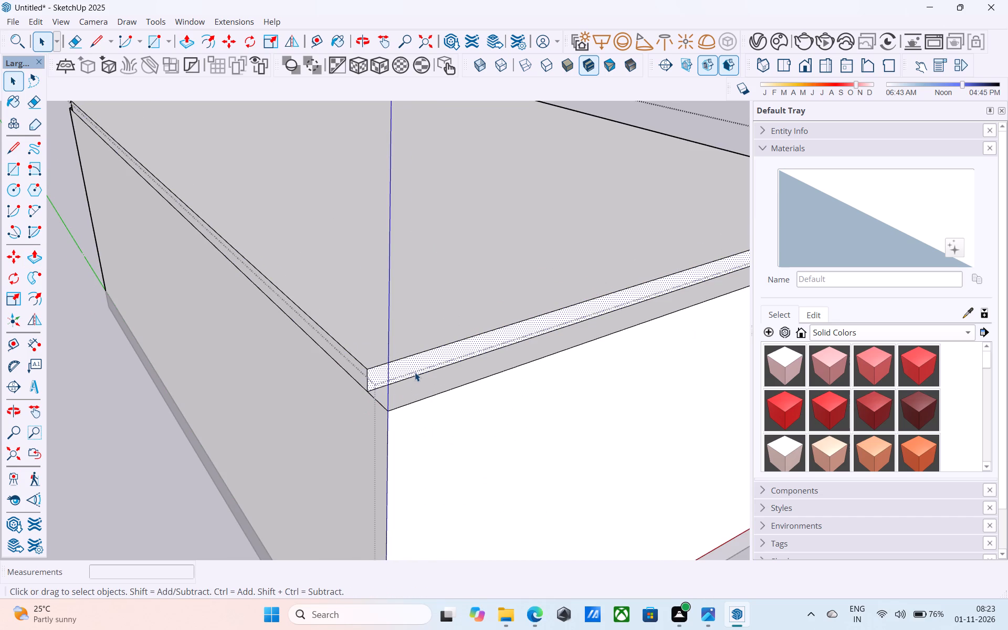
pyautogui.press('p')
pyautogui.click(415, 372)
pyautogui.click(436, 444)
pyautogui.press('space')
# Push/Pull the roof-slab edge face opposite the green-axis side out 9" to the wall's outer face.
pyautogui.scroll(-10, 403, 439)
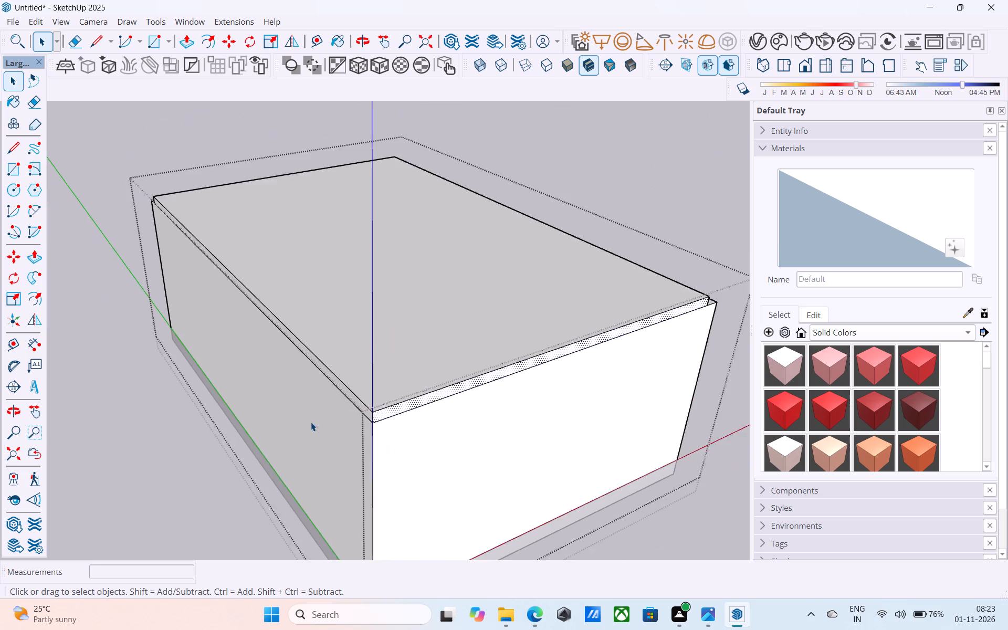
pyautogui.scroll(-13, 311, 422)
pyautogui.moveTo(475, 451); pyautogui.dragTo(159, 486, button='middle')
pyautogui.moveTo(436, 458); pyautogui.dragTo(177, 455, button='middle')
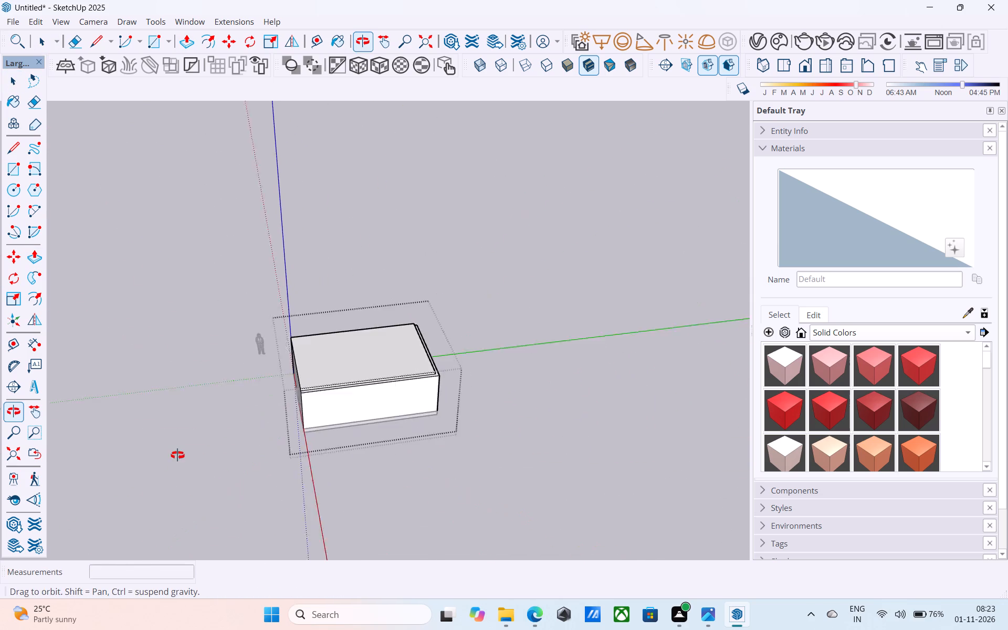
pyautogui.moveTo(177, 455); pyautogui.dragTo(198, 447, button='middle')
pyautogui.scroll(20, 271, 379)
pyautogui.scroll(4, 271, 379)
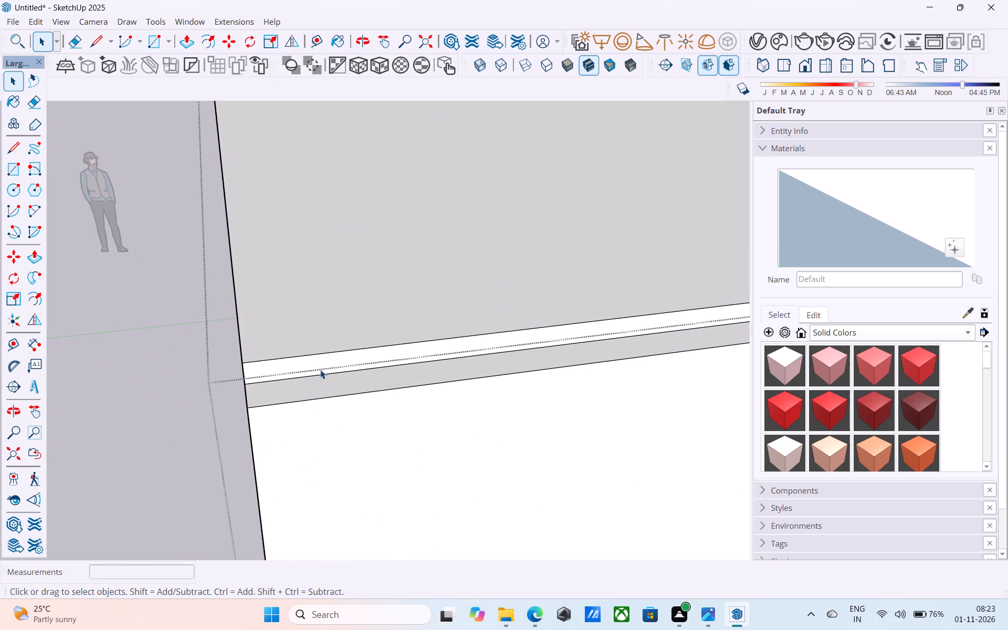
pyautogui.click(319, 361)
pyautogui.press('p')
pyautogui.click(319, 361)
pyautogui.click(343, 456)
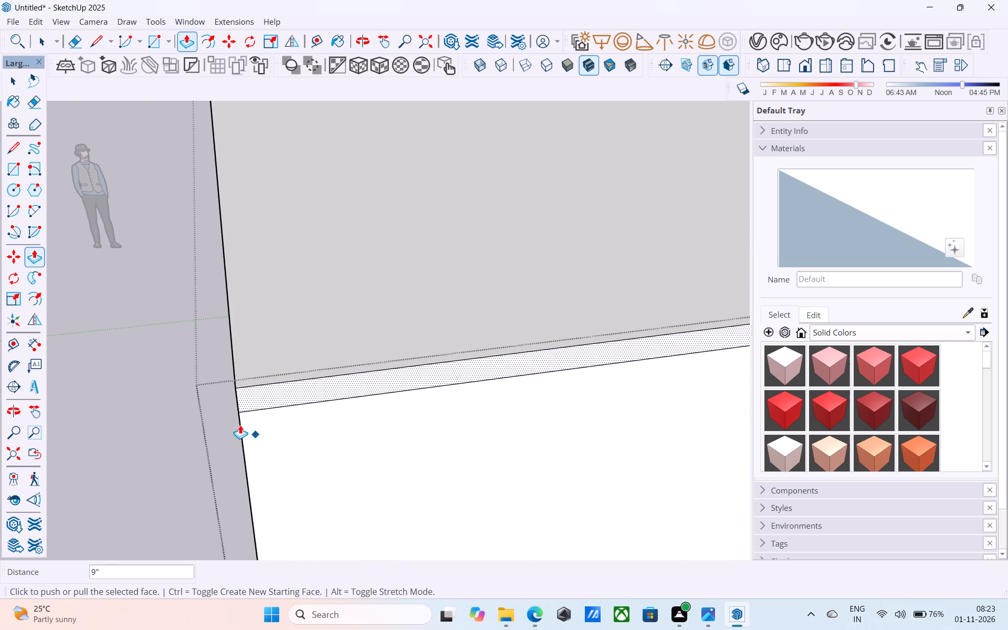
pyautogui.scroll(-12, 238, 424)
pyautogui.press('space')
# Push/Pull the roof-slab edge face opposite the red-axis side out to the wall's outer face.
pyautogui.moveTo(540, 390); pyautogui.dragTo(223, 312, button='middle')
pyautogui.scroll(9, 388, 312)
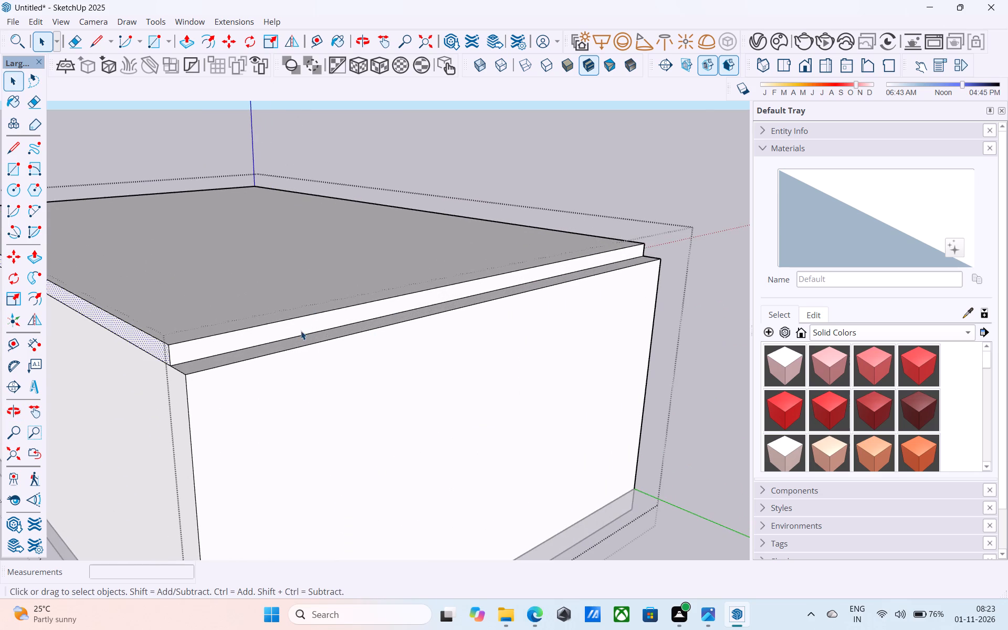
pyautogui.click(301, 331)
pyautogui.press('p')
pyautogui.click(301, 331)
pyautogui.click(331, 434)
pyautogui.scroll(-8, 509, 394)
pyautogui.press('space')
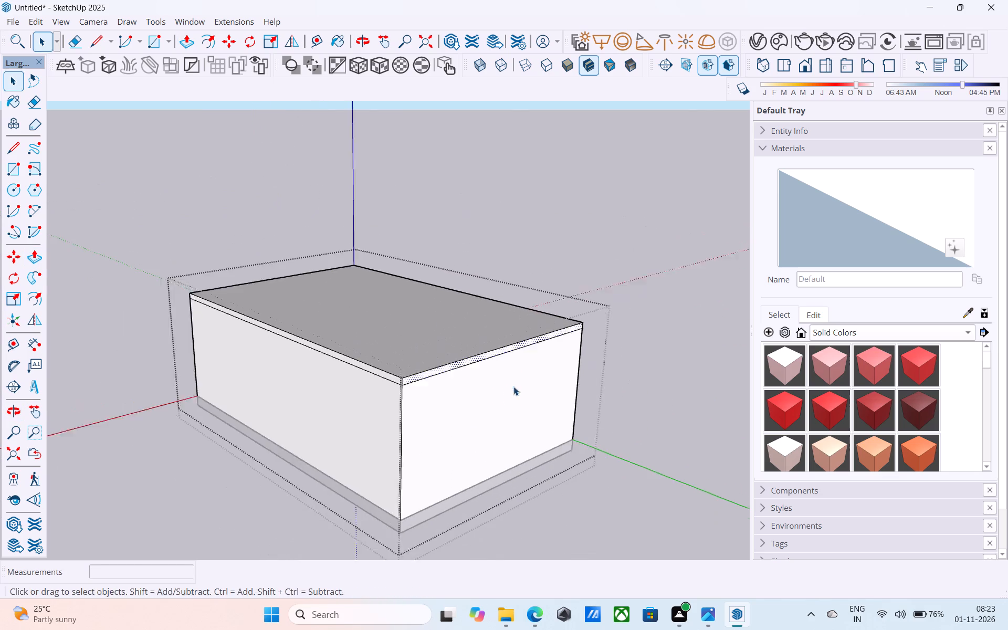
# Inspect the closed building from its sides, underneath and above.
pyautogui.scroll(-2, 513, 386)
pyautogui.moveTo(453, 386); pyautogui.dragTo(698, 383, button='middle')
pyautogui.moveTo(566, 387); pyautogui.dragTo(639, 176, button='middle')
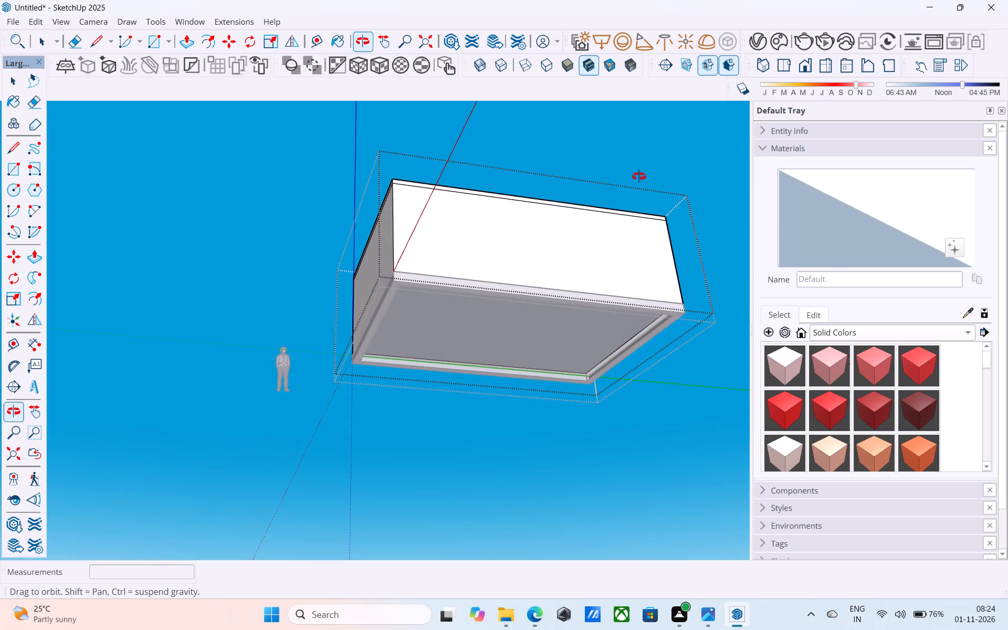
pyautogui.moveTo(639, 176); pyautogui.dragTo(474, 439, button='middle')
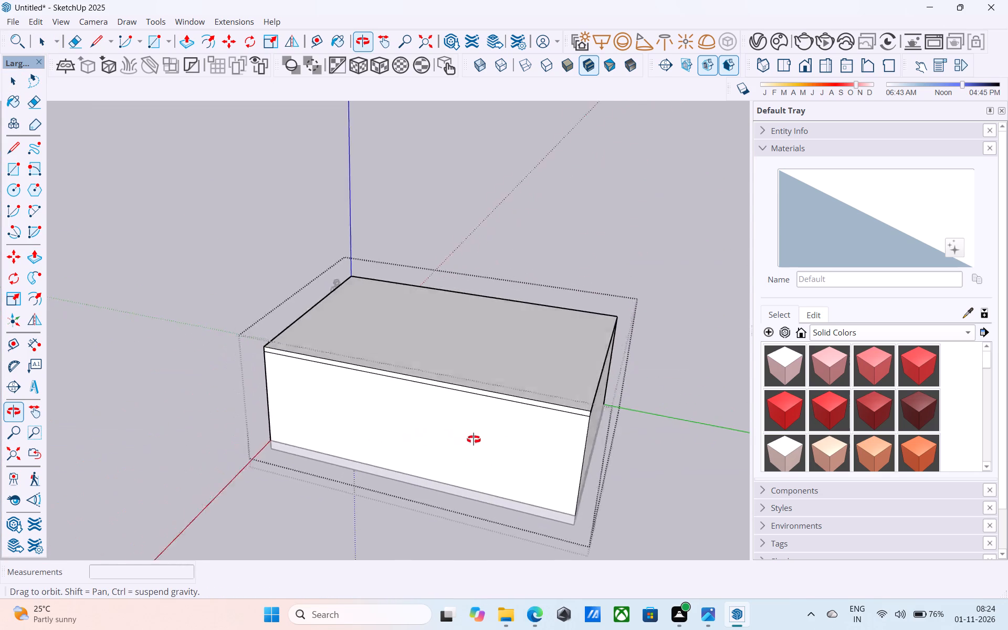
pyautogui.moveTo(474, 439); pyautogui.dragTo(523, 432, button='middle')
pyautogui.moveTo(489, 340); pyautogui.dragTo(485, 354, button='middle')
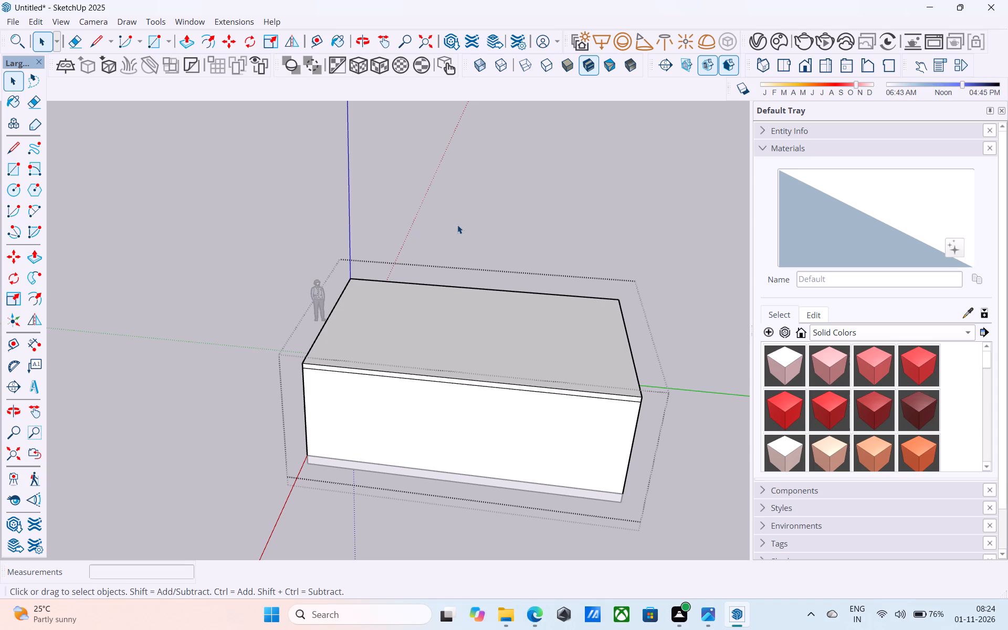
# Offset the roof slab's top face inward by 6".
pyautogui.scroll(-5, 456, 225)
pyautogui.moveTo(446, 257); pyautogui.dragTo(449, 315, button='middle')
pyautogui.scroll(4, 446, 321)
pyautogui.click(446, 321)
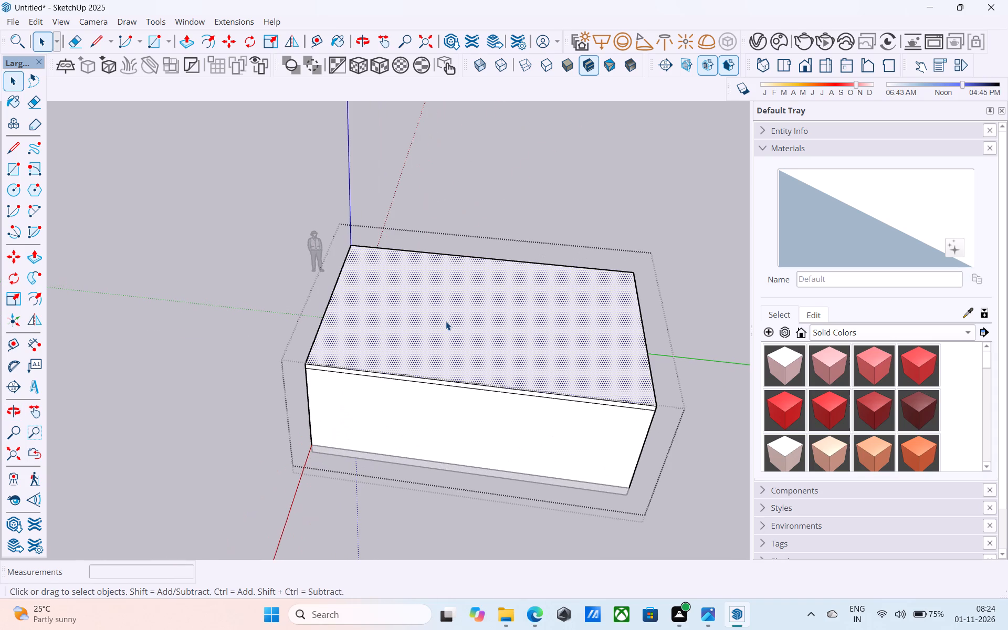
pyautogui.press('f')
pyautogui.click(447, 321)
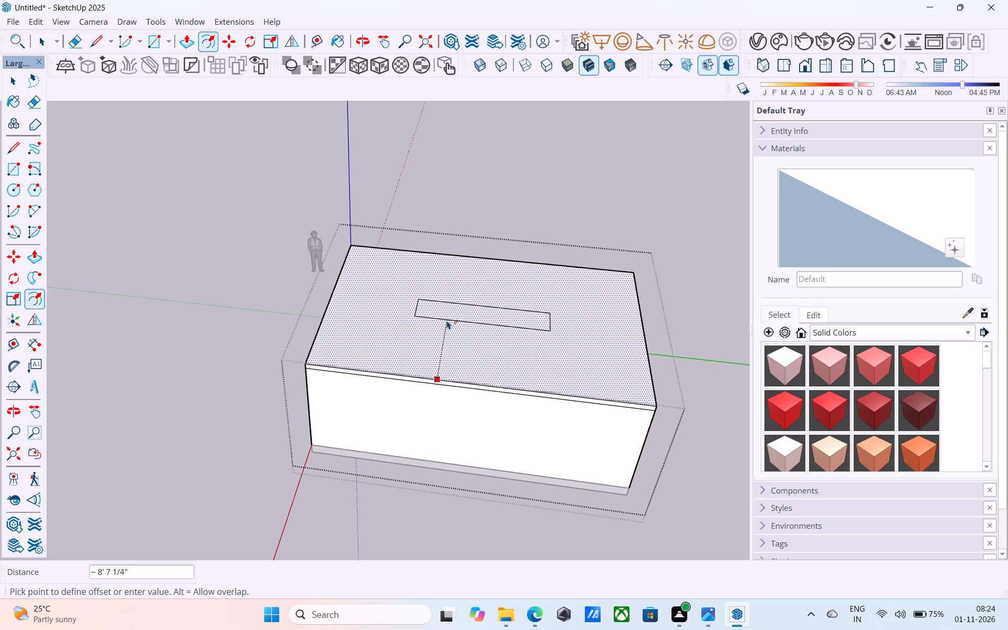
pyautogui.write('6"')
pyautogui.press('Return')
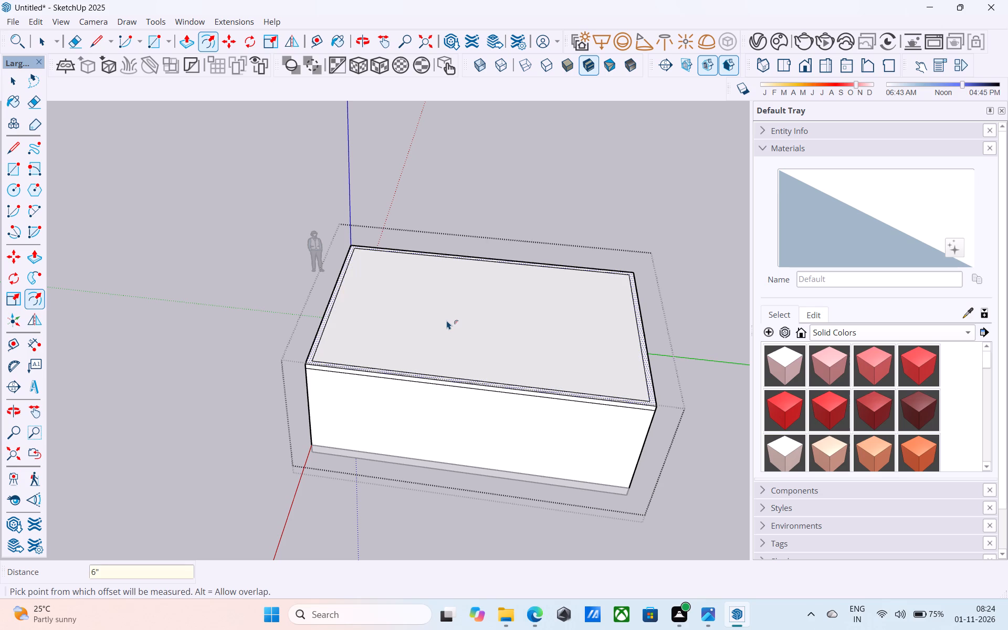
pyautogui.press('space')
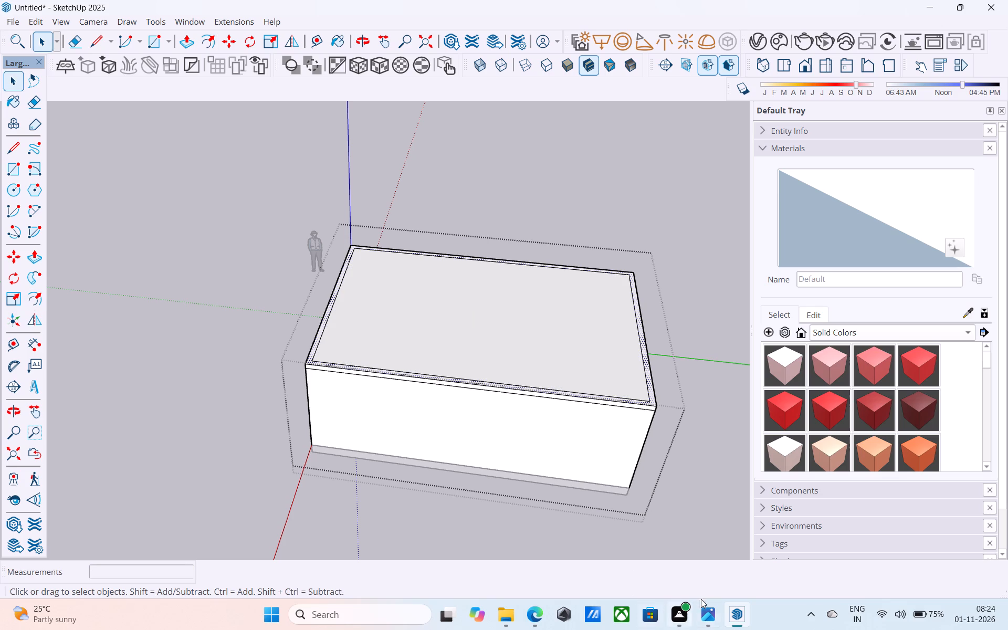
# Push/Pull the 6" border strip on the roof slab up 10' to form the upper-storey walls.
pyautogui.scroll(-6, 604, 410)
pyautogui.moveTo(604, 410); pyautogui.dragTo(659, 406, button='middle')
pyautogui.scroll(3, 631, 368)
pyautogui.scroll(-1, 631, 368)
pyautogui.scroll(15, 631, 368)
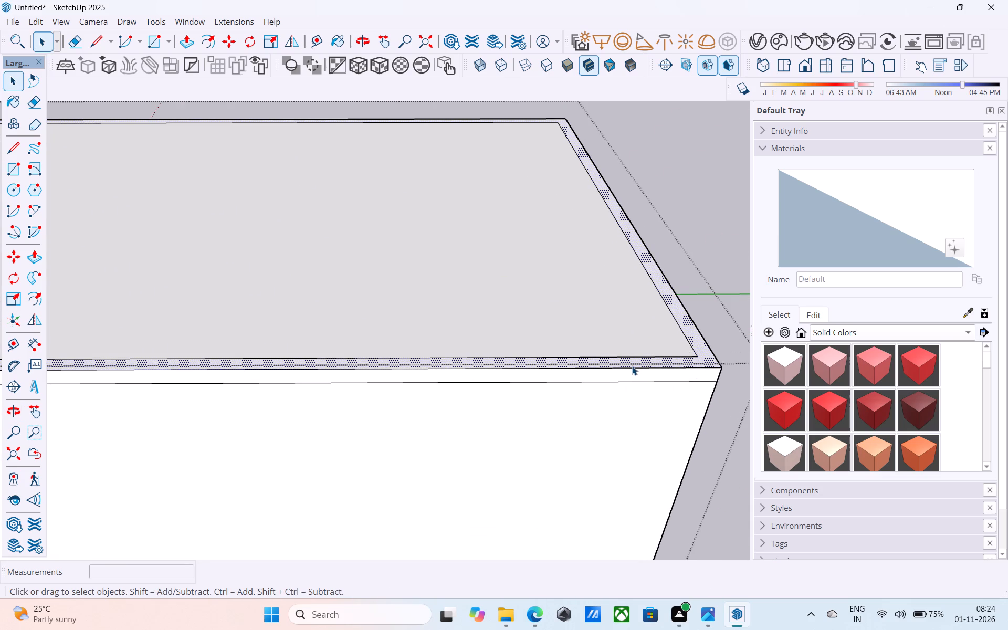
pyautogui.press('p')
pyautogui.click(633, 364)
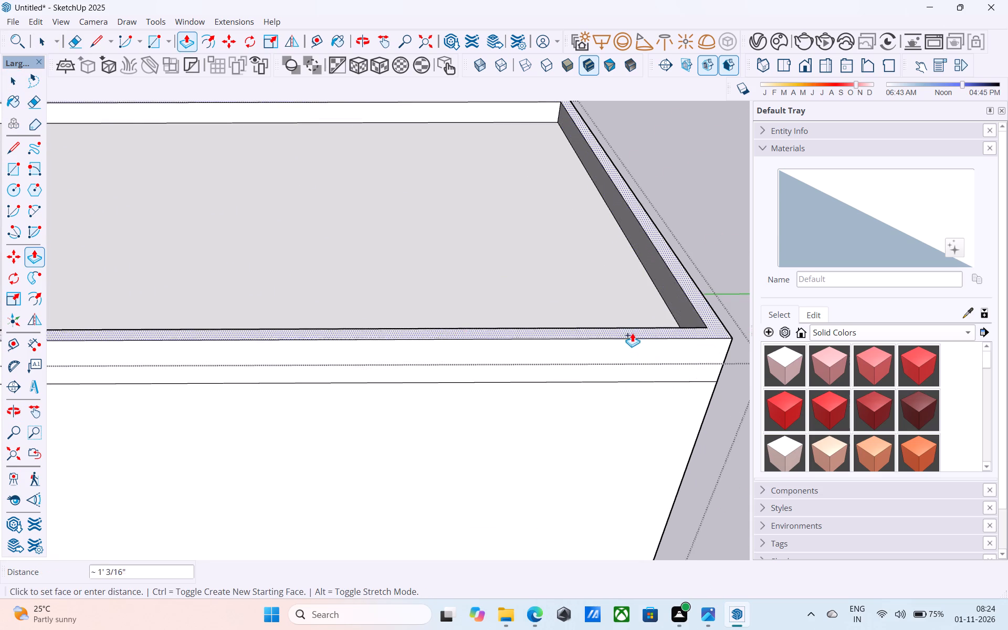
pyautogui.press('6')
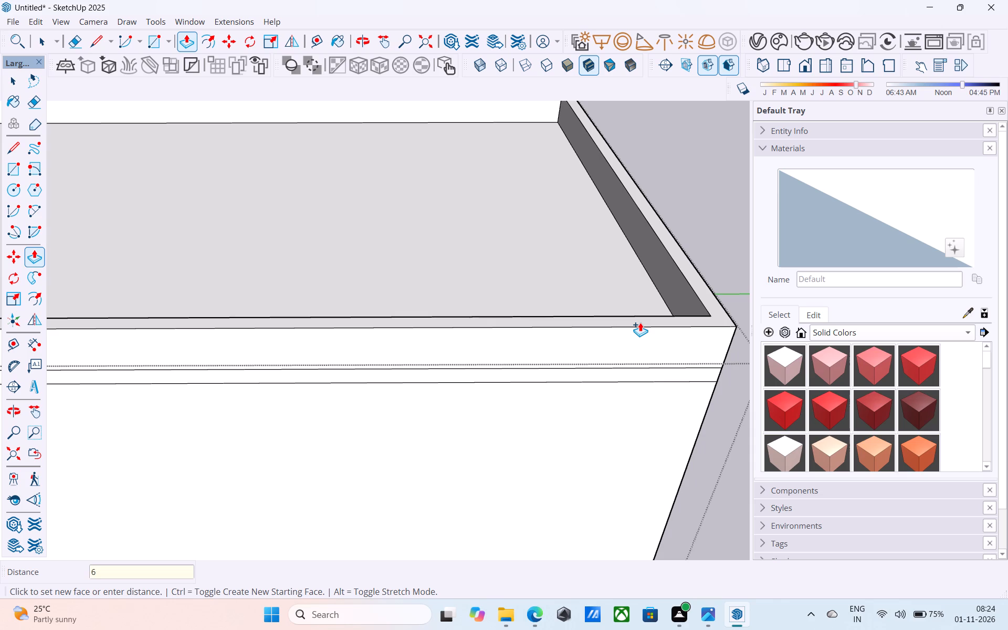
pyautogui.press('BackSpace')
pyautogui.write("10'")
pyautogui.press('Return')
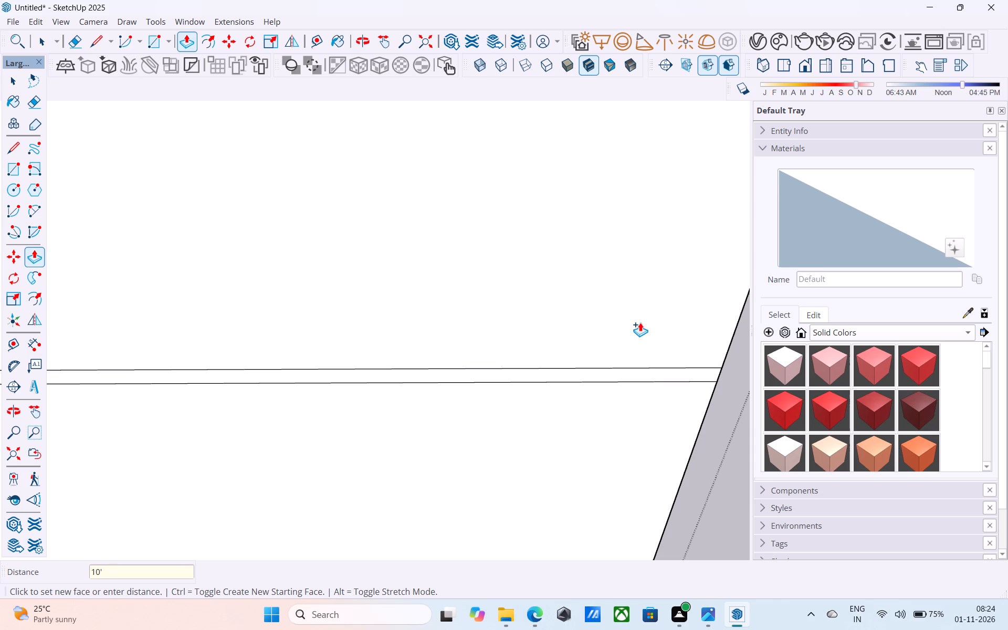
pyautogui.scroll(-15, 647, 330)
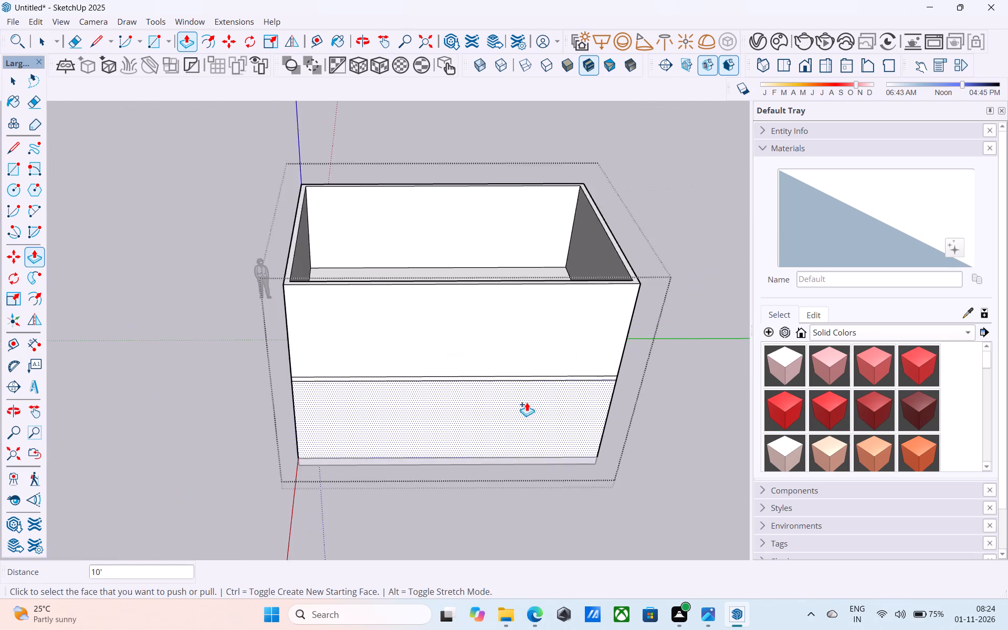
pyautogui.scroll(-3, 527, 402)
pyautogui.press('space')
pyautogui.moveTo(539, 396); pyautogui.dragTo(503, 418, button='middle')
pyautogui.scroll(6, 513, 421)
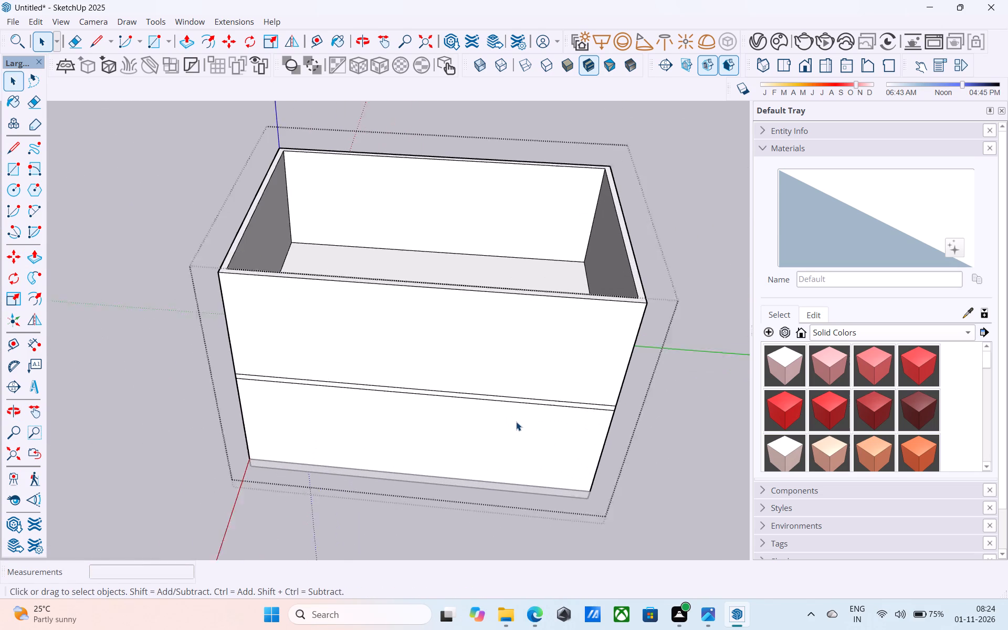
pyautogui.scroll(1, 516, 422)
# Save the model in the Downloads folder as "i pro 97f".
pyautogui.hotkey('ctrl', 's')
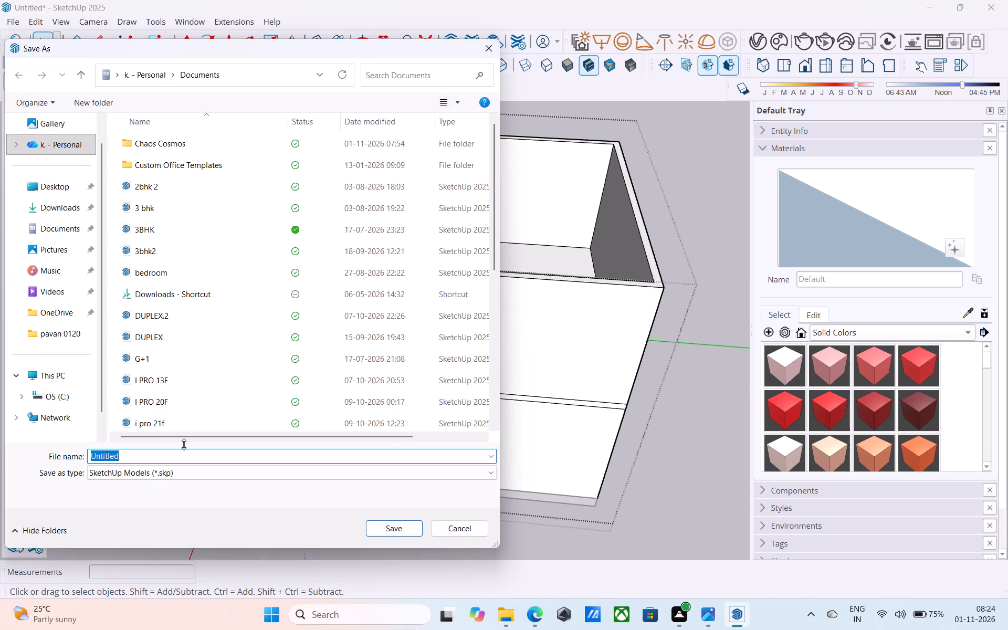
pyautogui.click(38, 204)
pyautogui.click(203, 454)
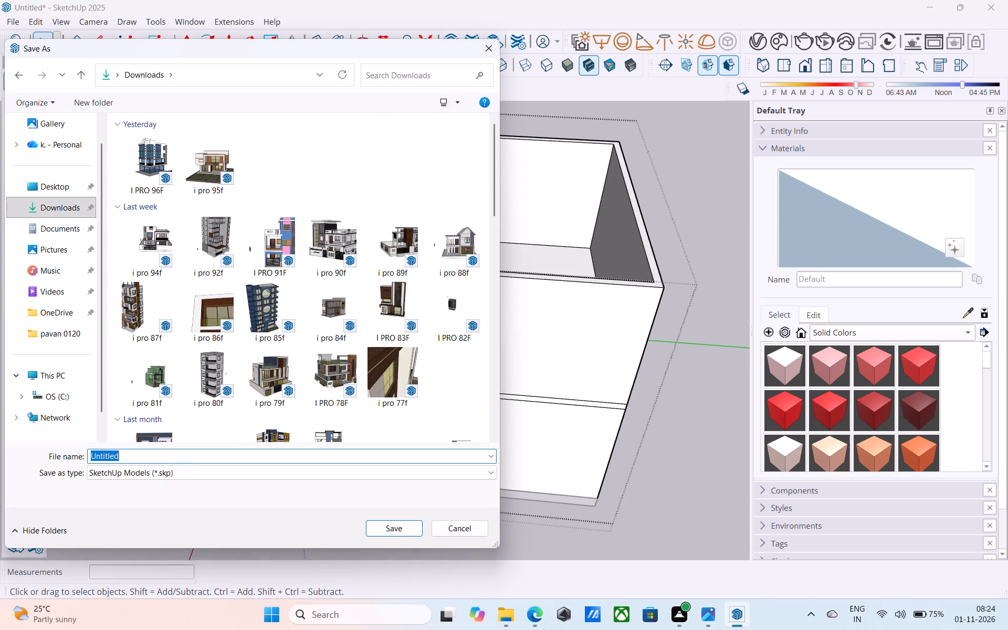
pyautogui.write('i pro 97')
pyautogui.press('f')
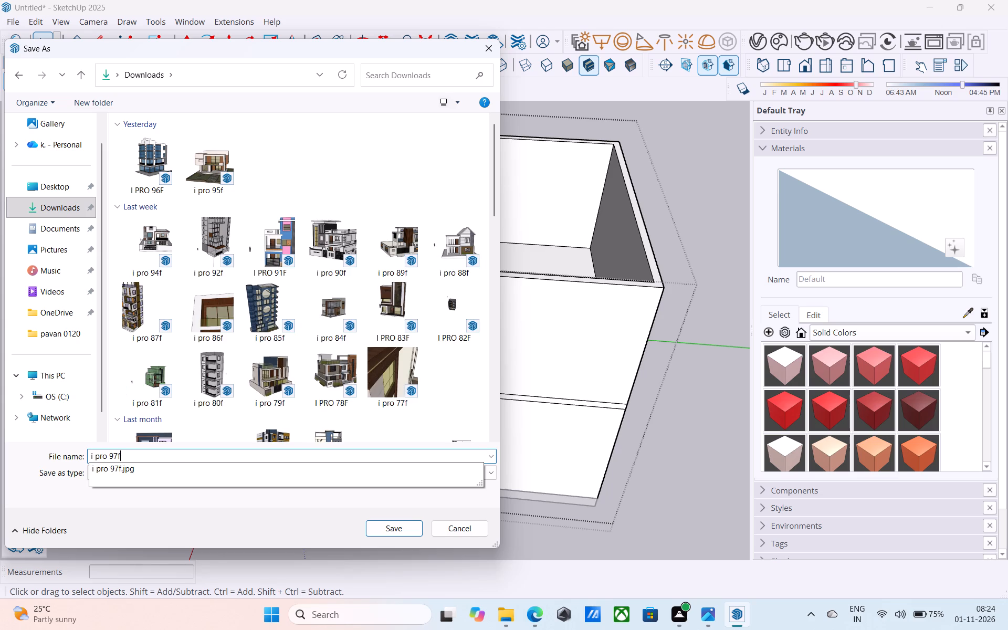
pyautogui.click(399, 529)
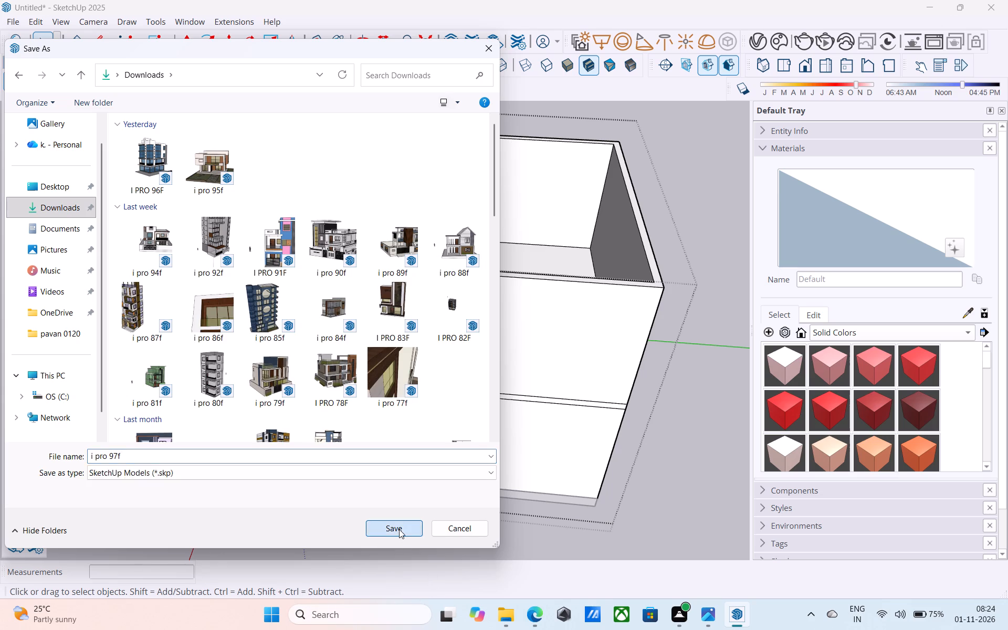
# Draw a rectangle between opposite inner corners of the upper wall tops to cap the opening.
pyautogui.scroll(-6, 390, 506)
pyautogui.moveTo(390, 506); pyautogui.dragTo(407, 425, button='middle')
pyautogui.scroll(5, 412, 446)
pyautogui.scroll(-6, 413, 446)
pyautogui.keyDown('shift'); pyautogui.moveTo(401, 450); pyautogui.dragTo(319, 554, button='middle'); pyautogui.keyUp('shift')
pyautogui.press('r')
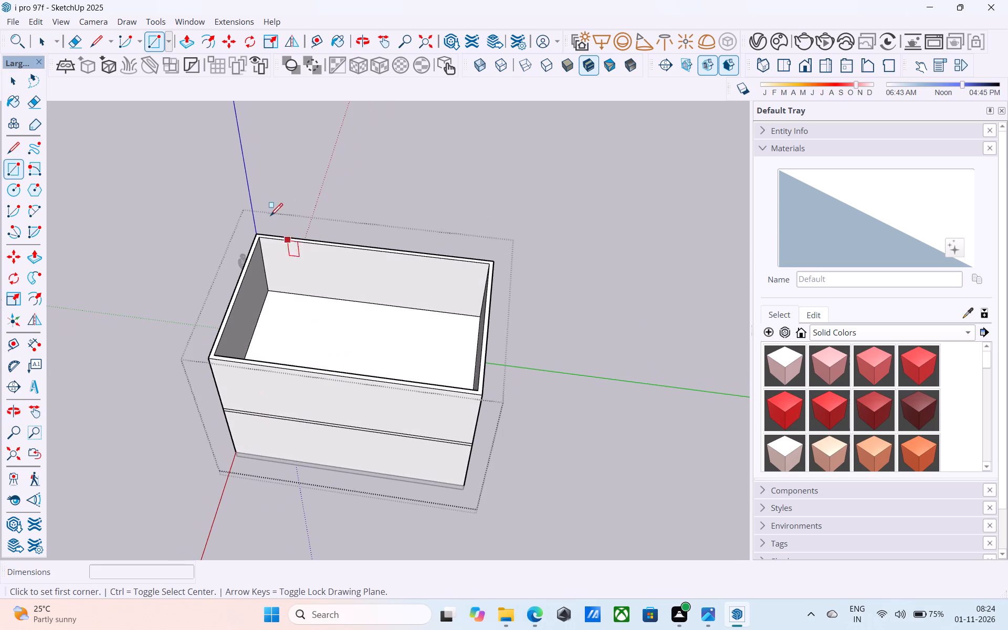
pyautogui.scroll(10, 237, 258)
pyautogui.click(270, 215)
pyautogui.scroll(-8, 213, 210)
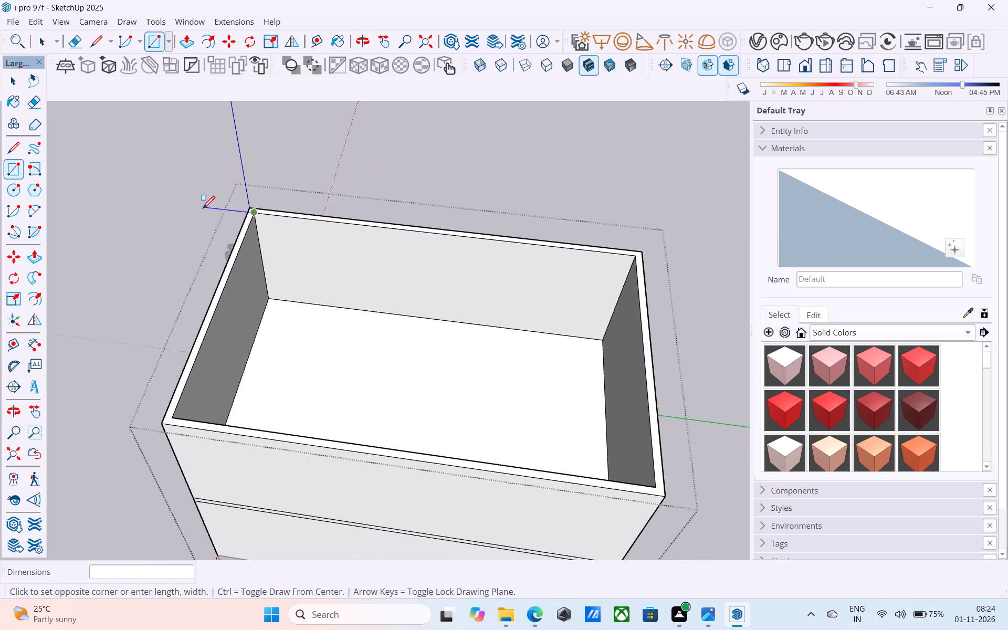
pyautogui.scroll(-2, 203, 209)
pyautogui.click(498, 388)
pyautogui.scroll(6, 438, 363)
pyautogui.press('space')
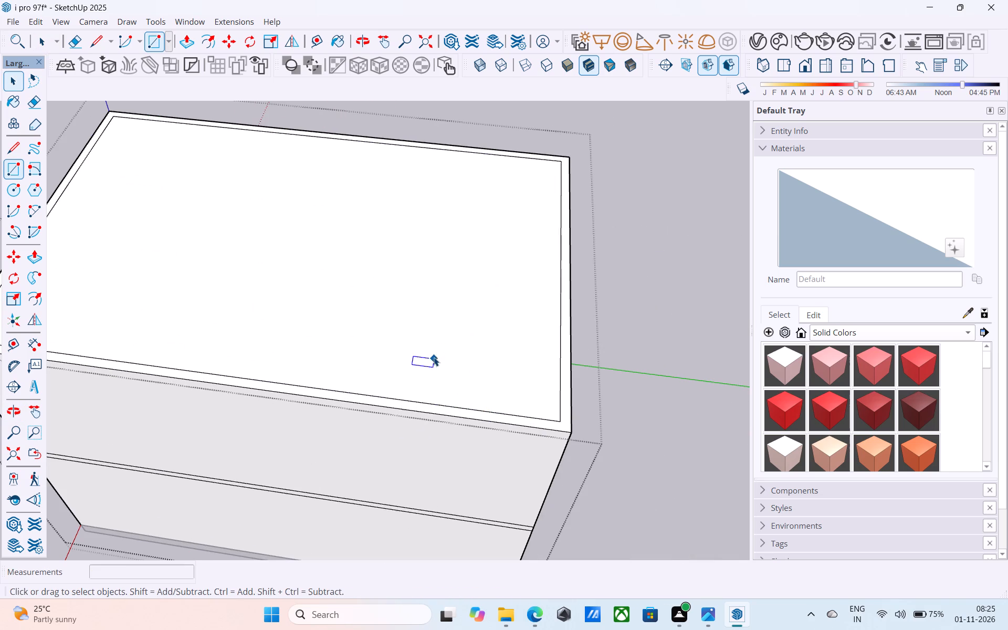
# Reverse the new face that caps the upper-storey opening.
pyautogui.click(432, 354)
pyautogui.rightClick(432, 354)
pyautogui.moveTo(509, 203); pyautogui.dragTo(514, 225)
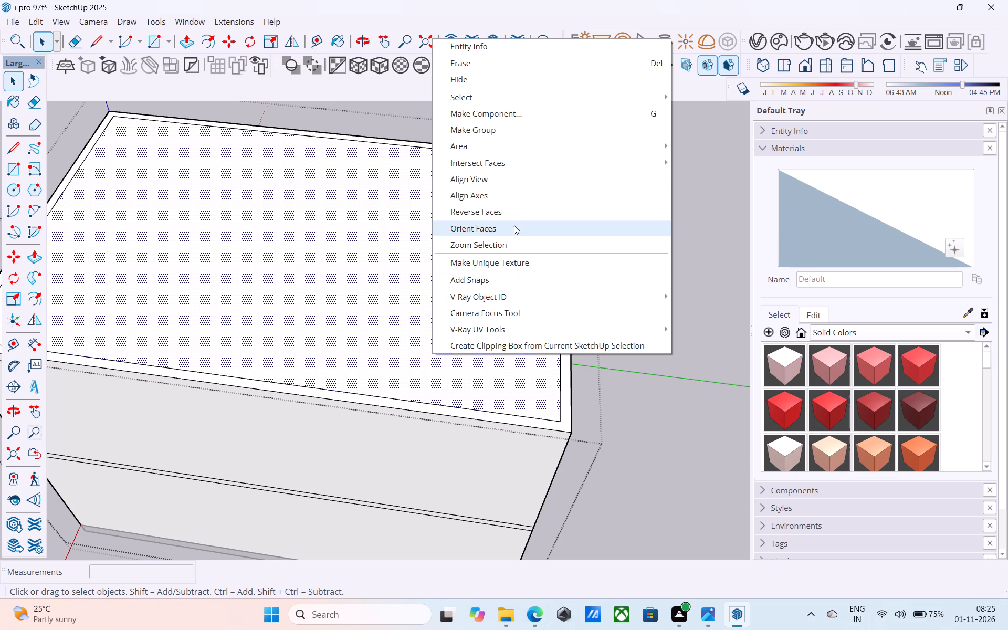
pyautogui.moveTo(514, 225); pyautogui.dragTo(499, 214)
pyautogui.scroll(-5, 544, 266)
pyautogui.moveTo(555, 281); pyautogui.dragTo(484, 311, button='middle')
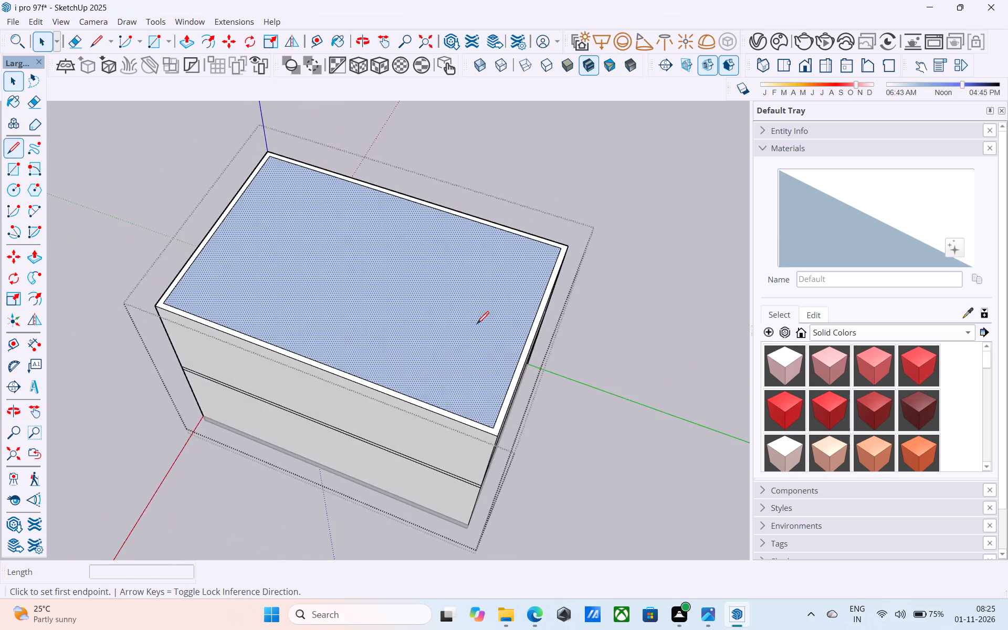
# Draw a 6" vertical line up from the cap face's corner diagonally opposite the origin.
pyautogui.press('l')
pyautogui.scroll(5, 505, 438)
pyautogui.click(483, 419)
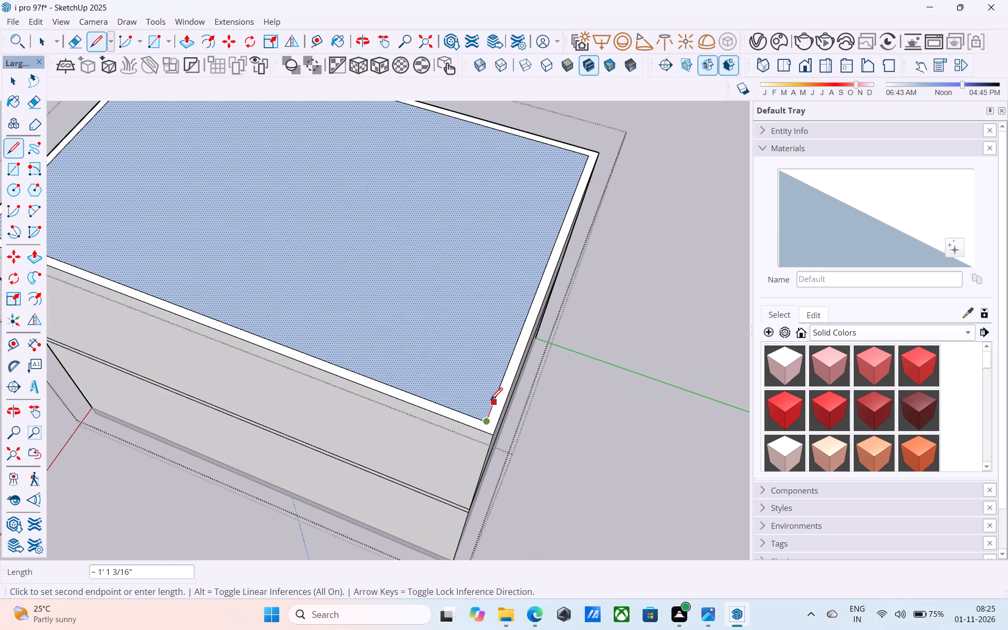
pyautogui.moveTo(490, 401); pyautogui.dragTo(381, 298, button='middle')
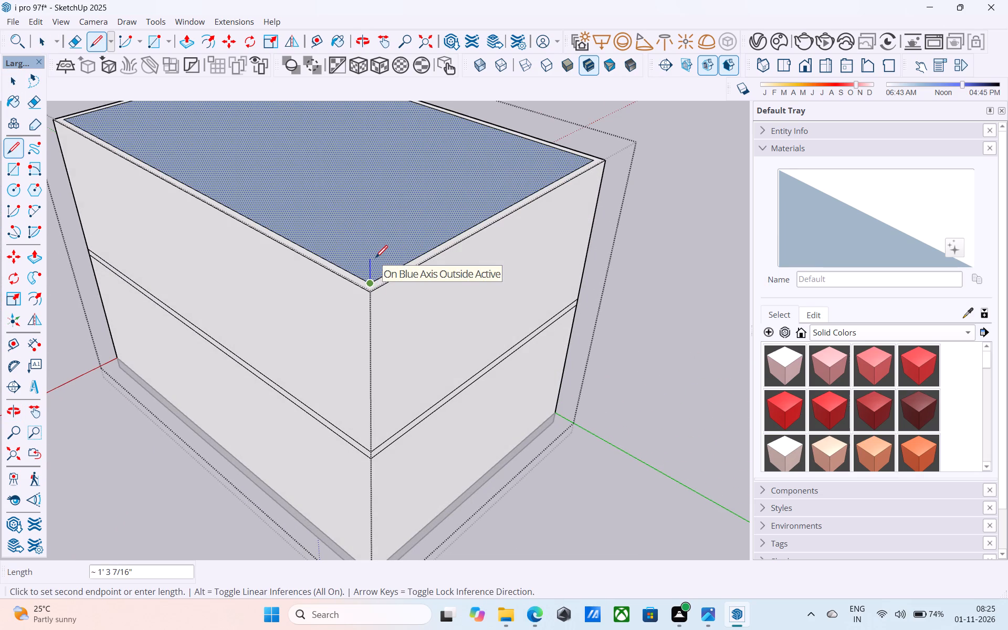
pyautogui.write("6'")
pyautogui.press('Return')
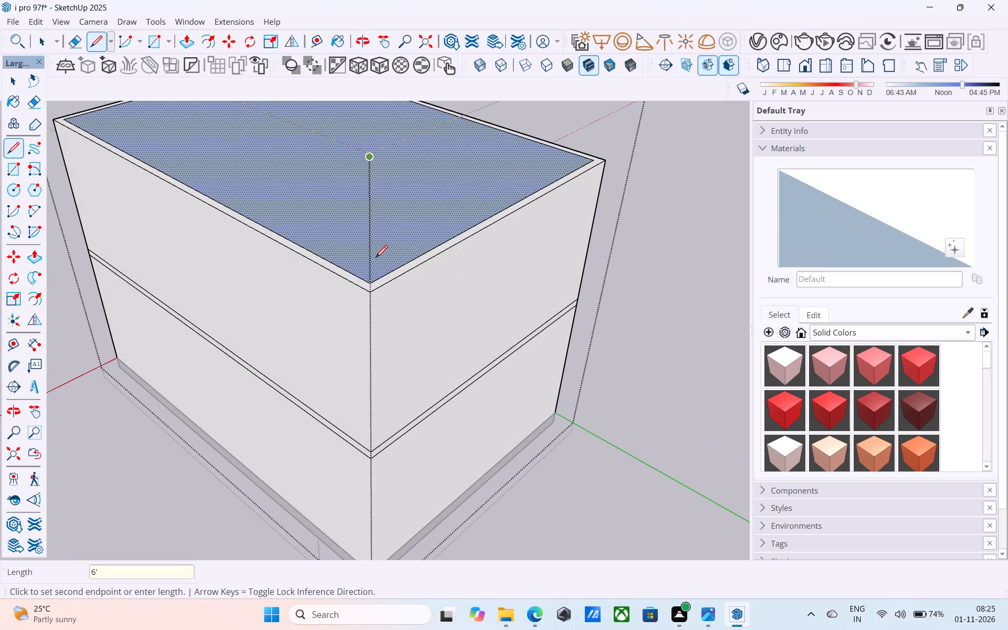
pyautogui.write('6"')
pyautogui.press('Return')
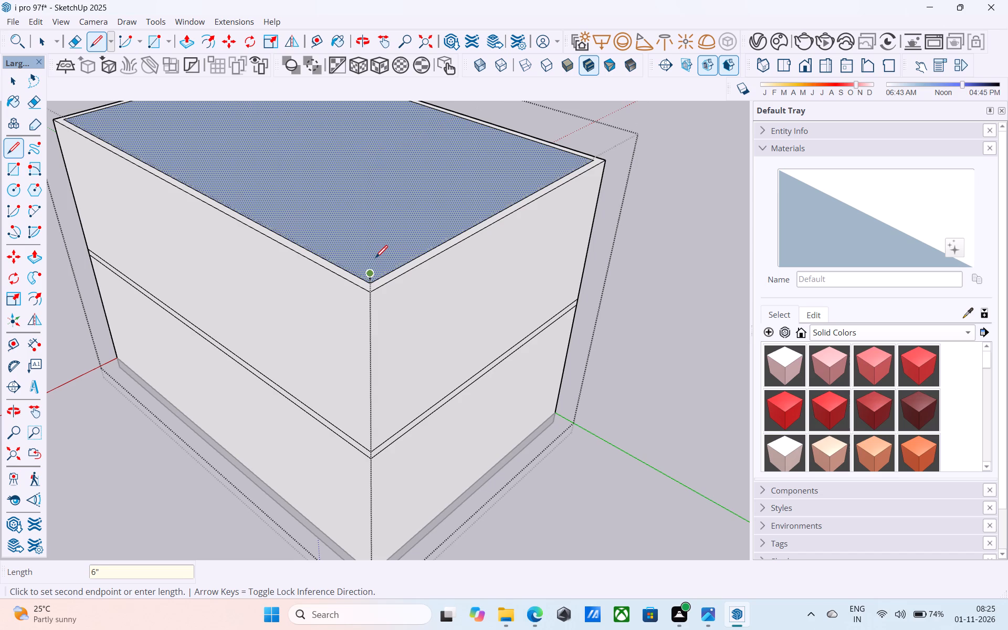
pyautogui.press('space')
# Draw a 6" vertical line up from the cap face's corner nearest the origin.
pyautogui.scroll(-6, 376, 259)
pyautogui.moveTo(328, 228); pyautogui.dragTo(377, 315, button='middle')
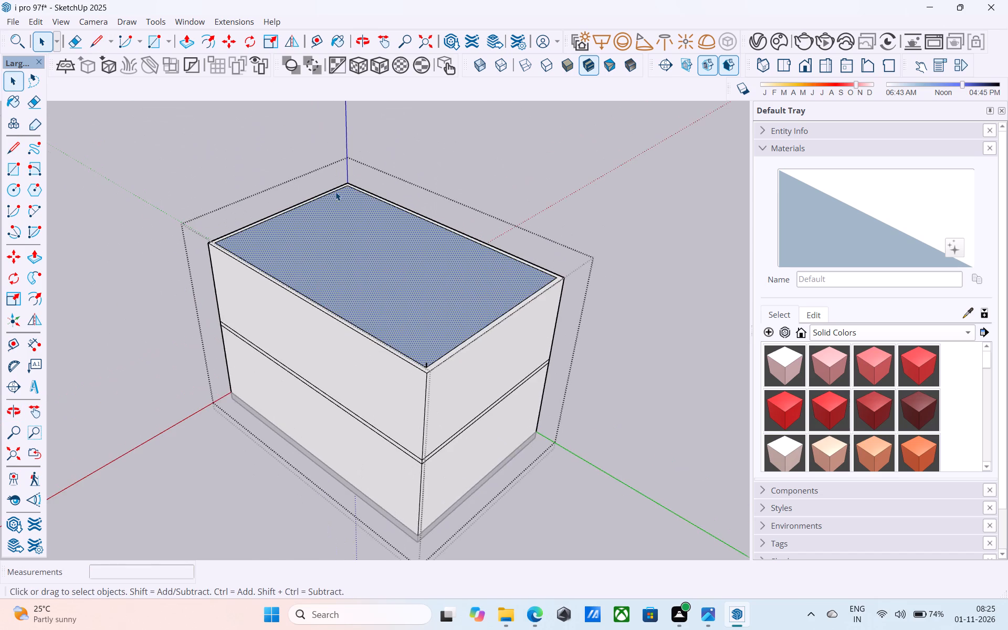
pyautogui.scroll(5, 336, 192)
pyautogui.press('l')
pyautogui.scroll(6, 342, 186)
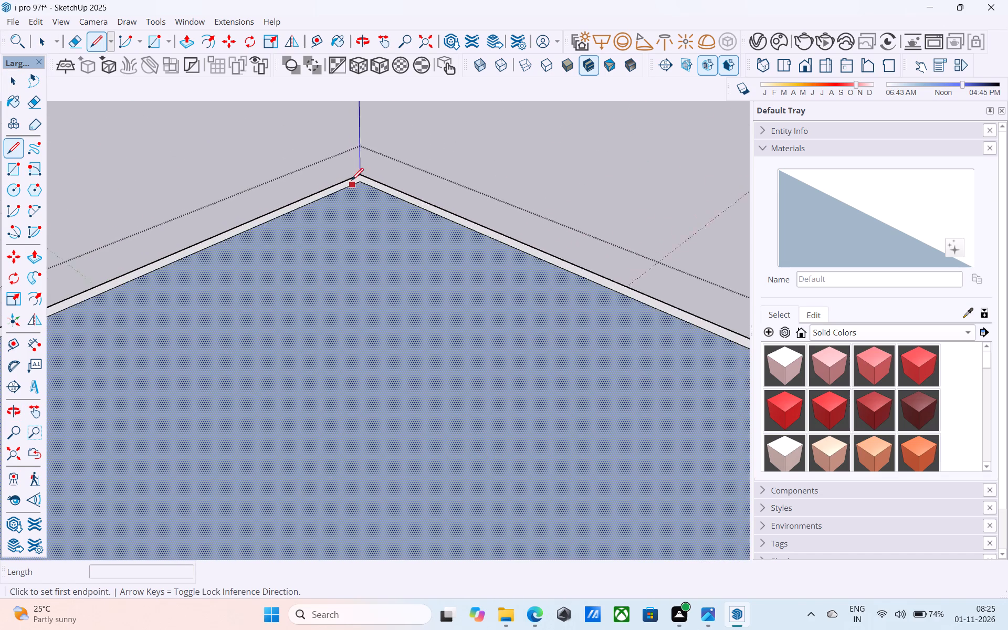
pyautogui.scroll(1, 351, 182)
pyautogui.click(356, 183)
pyautogui.moveTo(356, 163); pyautogui.dragTo(617, 160, button='middle')
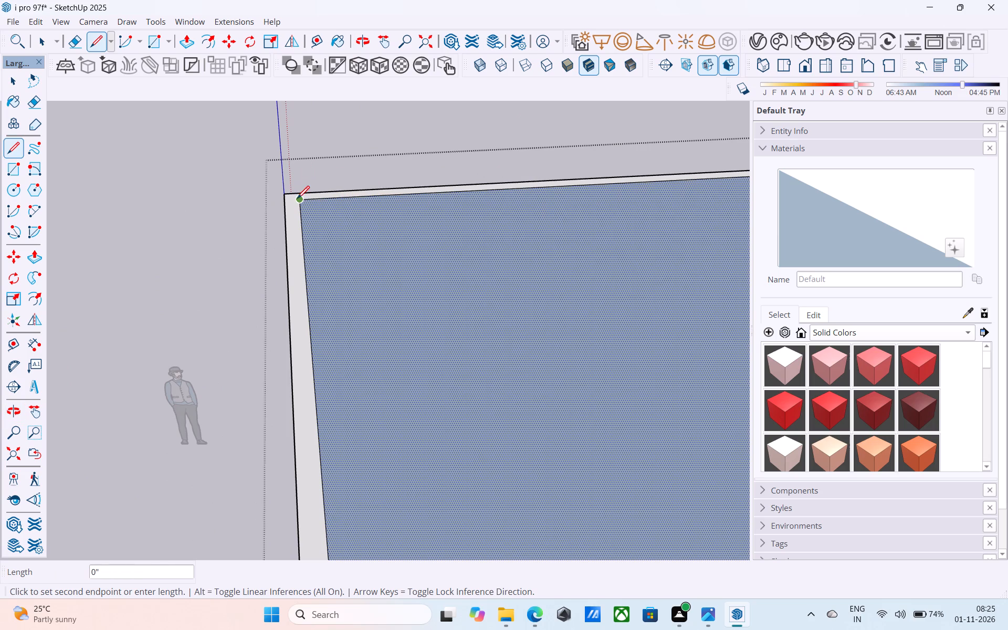
pyautogui.moveTo(303, 192); pyautogui.dragTo(461, 194, button='middle')
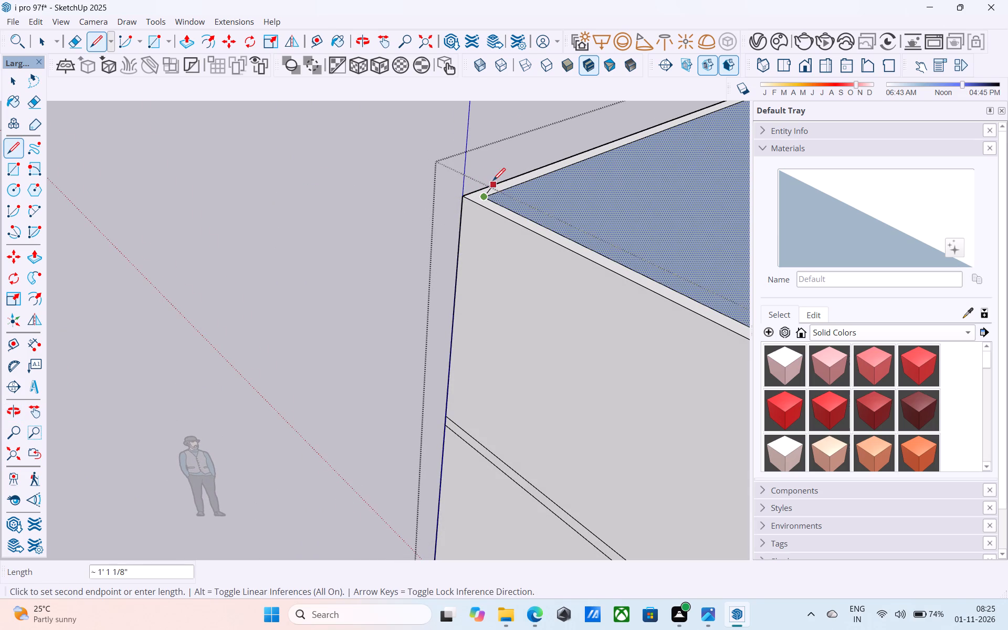
pyautogui.click(485, 177)
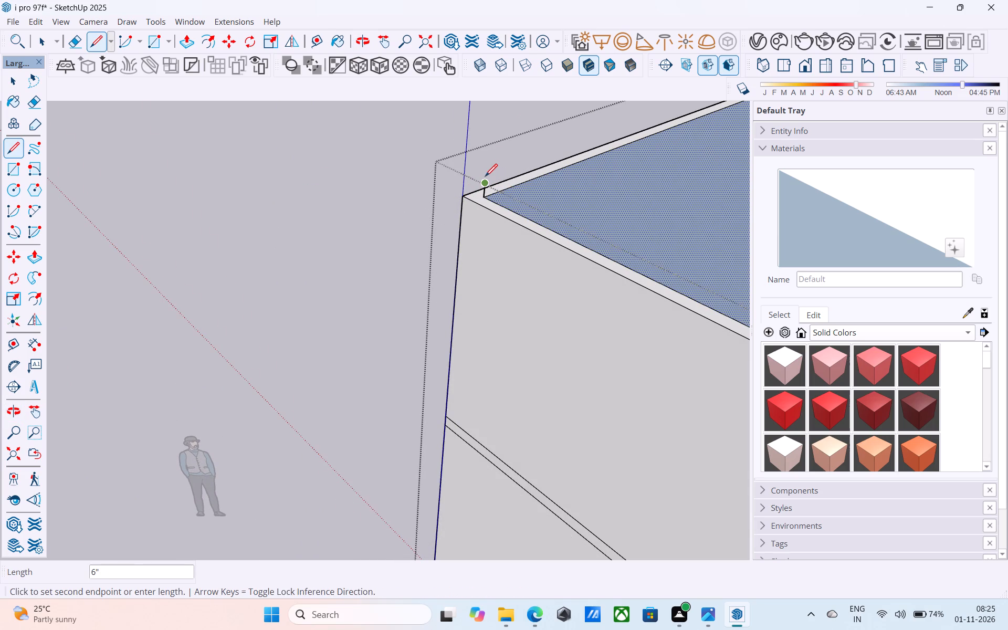
# Draw a rectangle between the top ends of the two 6" vertical lines as the raised slab top.
pyautogui.press('r')
pyautogui.click(487, 183)
pyautogui.scroll(-7, 297, 195)
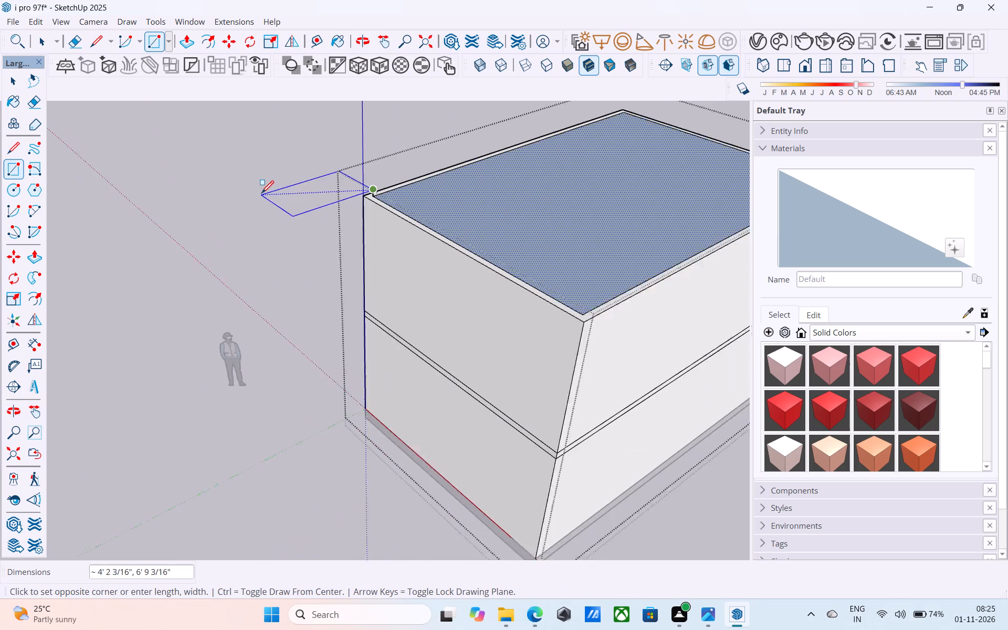
pyautogui.scroll(-7, 261, 194)
pyautogui.moveTo(548, 195); pyautogui.dragTo(4, 171, button='middle')
pyautogui.scroll(4, 355, 327)
pyautogui.scroll(5, 211, 319)
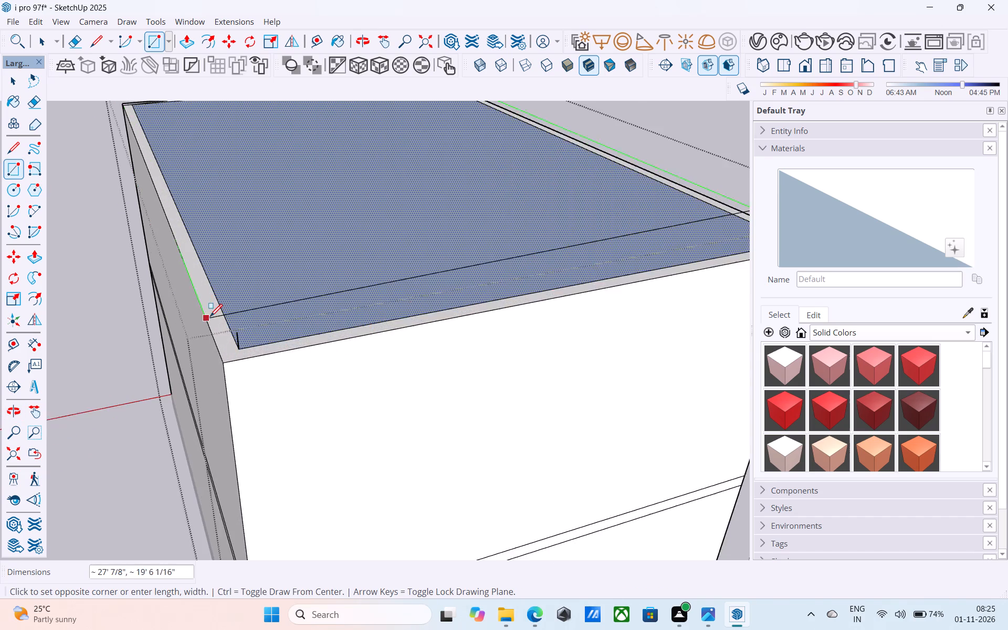
pyautogui.scroll(3, 210, 318)
pyautogui.click(244, 337)
pyautogui.scroll(-7, 256, 330)
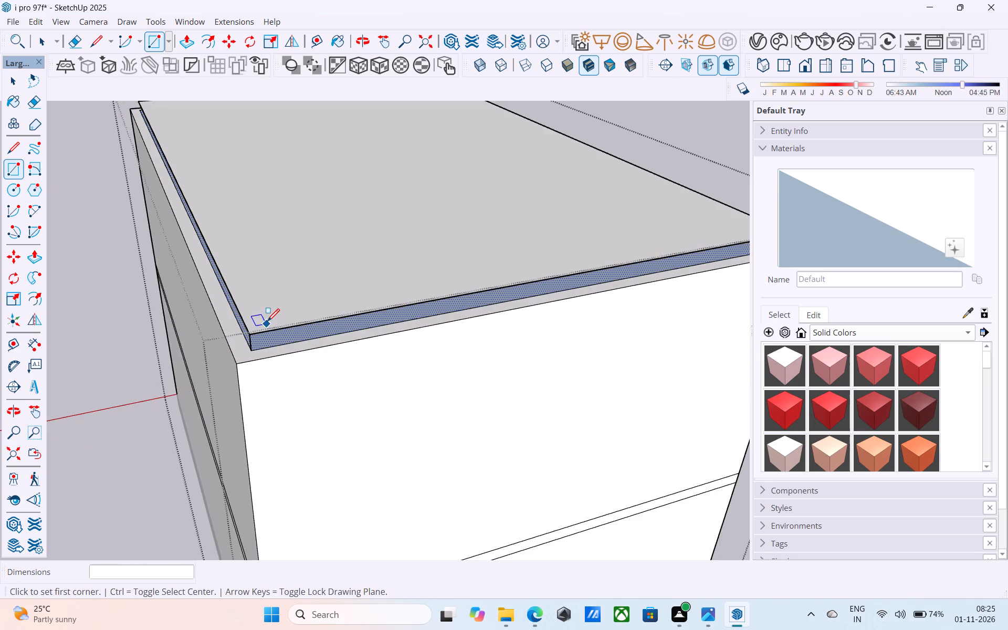
# Draw a vertical line from the cap face to the raised rectangle at the green-axis corner.
pyautogui.scroll(-7, 267, 322)
pyautogui.moveTo(576, 317); pyautogui.dragTo(541, 327, button='middle')
pyautogui.press('l')
pyautogui.scroll(11, 496, 316)
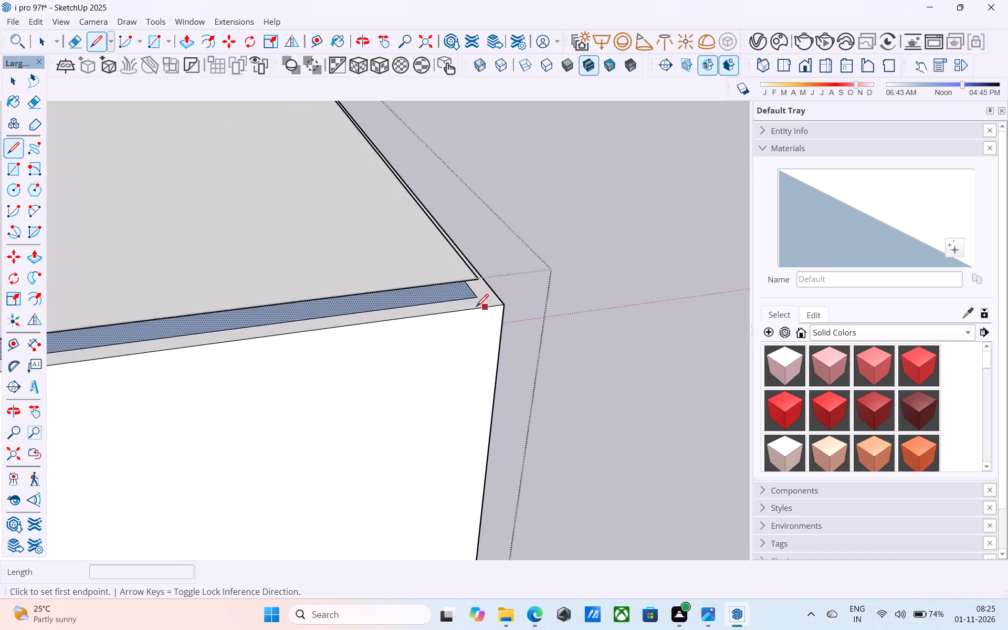
pyautogui.scroll(5, 476, 308)
pyautogui.click(478, 286)
pyautogui.click(476, 262)
# Draw a vertical line from the cap face to the raised rectangle at the red-axis corner, closing the slab's sides.
pyautogui.scroll(-3, 610, 247)
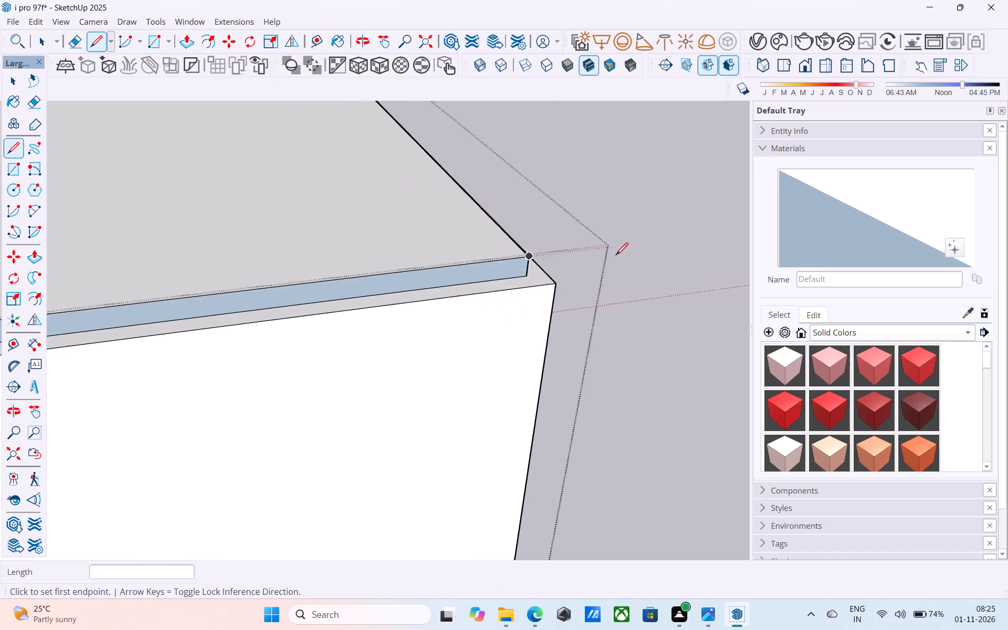
pyautogui.scroll(-10, 616, 256)
pyautogui.moveTo(316, 362); pyautogui.dragTo(846, 297, button='middle')
pyautogui.scroll(4, 428, 142)
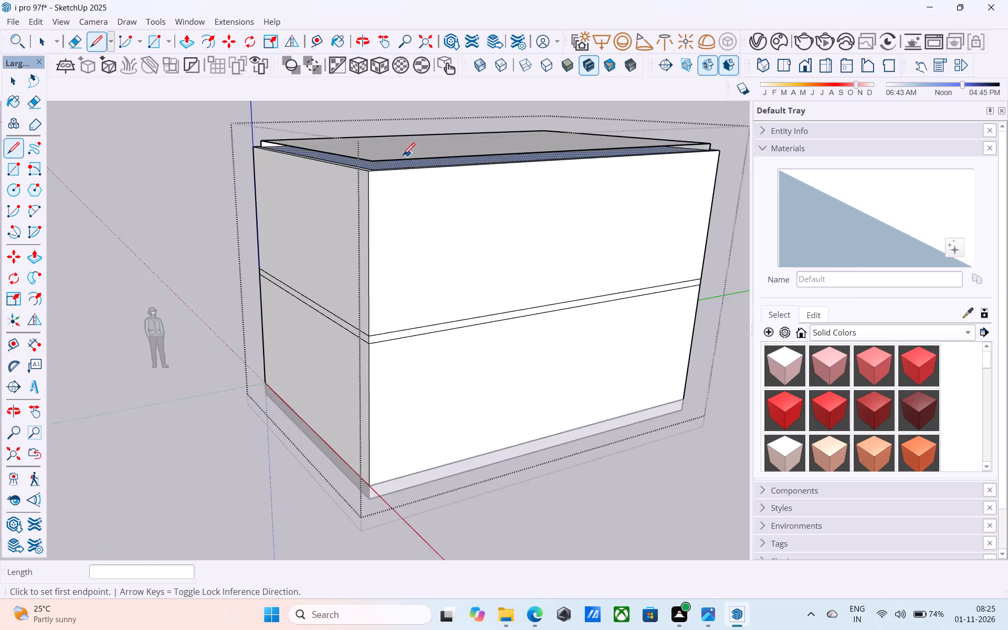
pyautogui.scroll(4, 403, 156)
pyautogui.moveTo(378, 173); pyautogui.dragTo(370, 216, button='middle')
pyautogui.scroll(9, 331, 241)
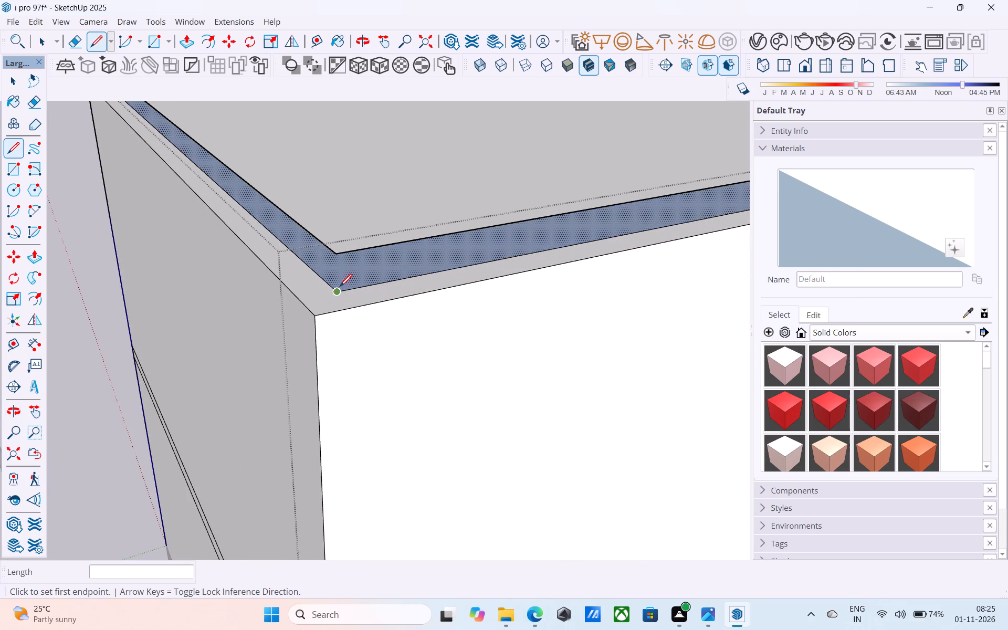
pyautogui.click(339, 288)
pyautogui.click(339, 250)
# Reverse the two raised slab side faces that meet at the red-axis corner so their white fronts face outward.
pyautogui.scroll(-5, 312, 261)
pyautogui.press('space')
pyautogui.click(318, 261)
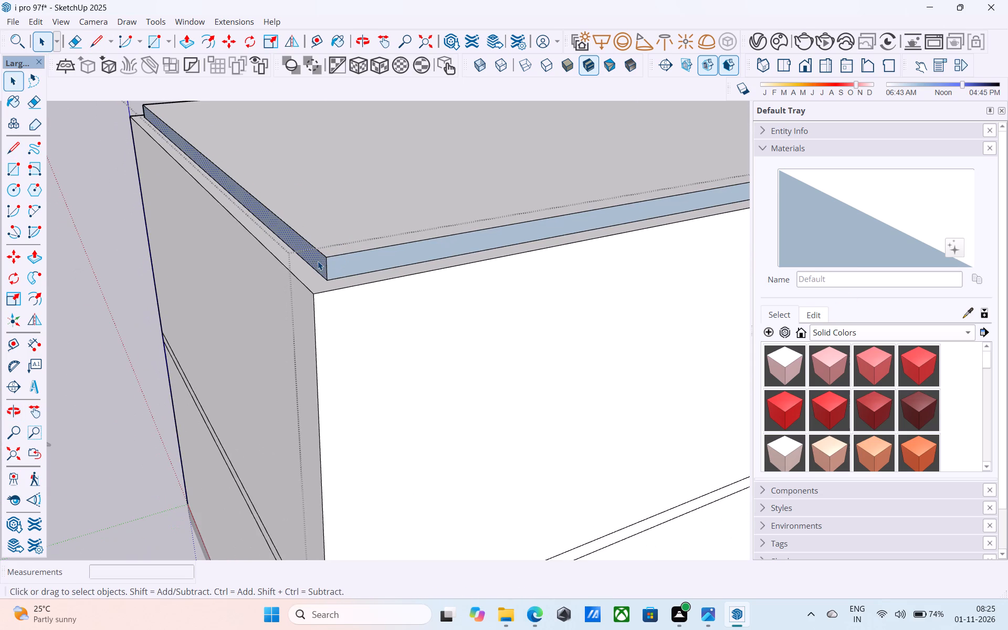
pyautogui.rightClick(318, 261)
pyautogui.click(397, 440)
pyautogui.click(390, 250)
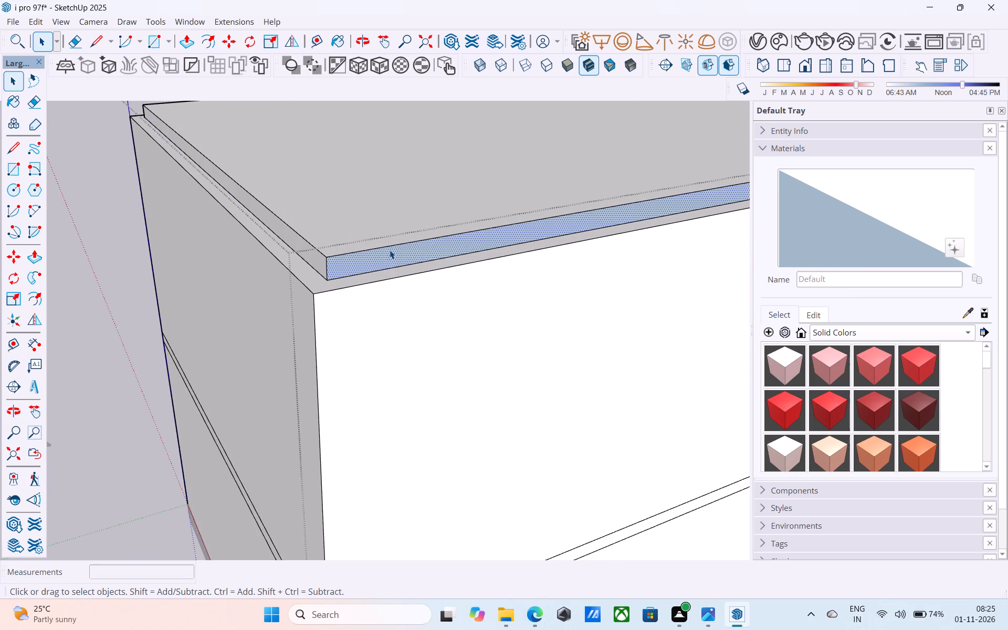
pyautogui.rightClick(390, 250)
pyautogui.click(445, 421)
# Reverse the two raised slab side faces that meet at the green-axis corner so their white fronts face outward.
pyautogui.scroll(-14, 255, 395)
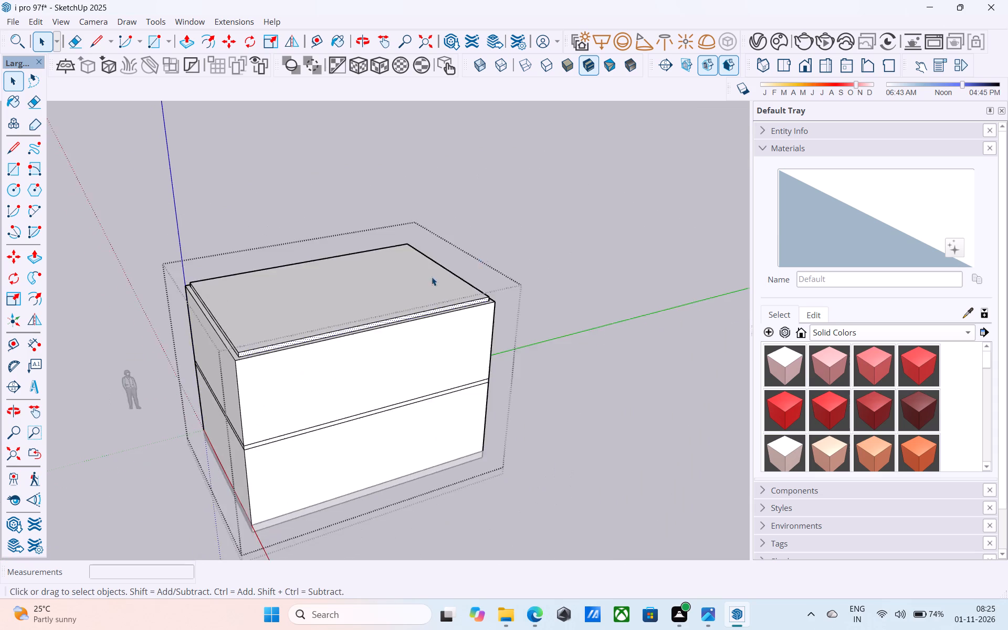
pyautogui.moveTo(486, 253); pyautogui.dragTo(97, 249, button='middle')
pyautogui.scroll(6, 506, 341)
pyautogui.moveTo(450, 259); pyautogui.dragTo(140, 286, button='middle')
pyautogui.scroll(6, 160, 289)
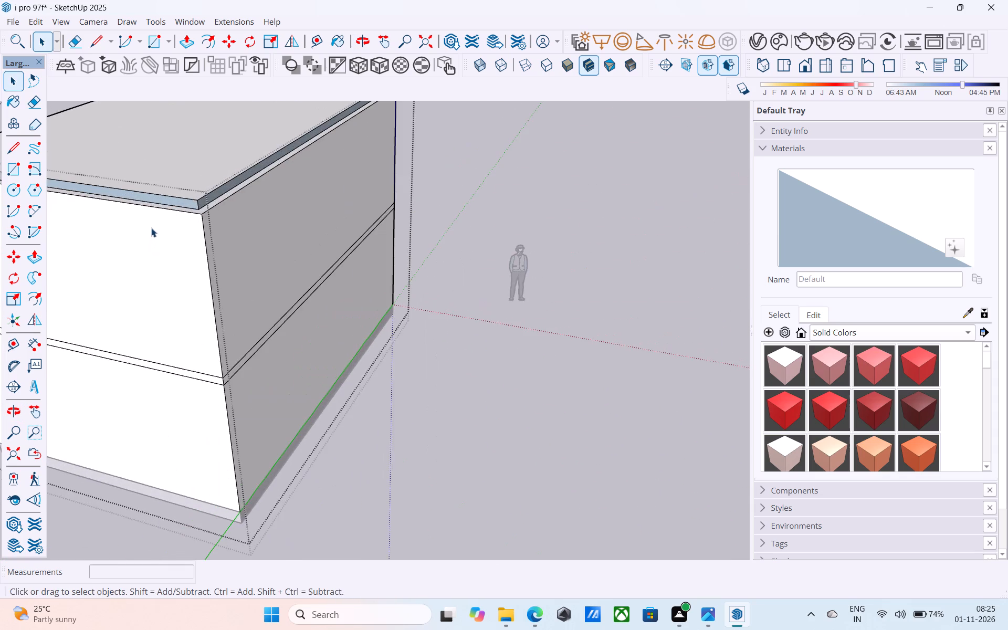
pyautogui.moveTo(151, 227); pyautogui.dragTo(245, 214, button='middle')
pyautogui.scroll(7, 291, 169)
pyautogui.click(279, 159)
pyautogui.rightClick(279, 159)
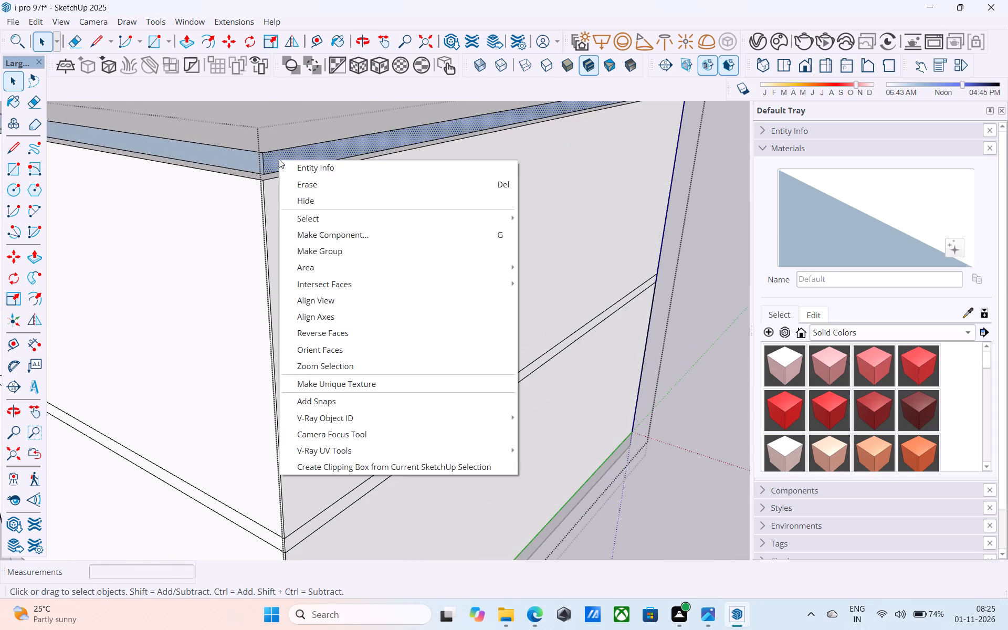
pyautogui.click(352, 326)
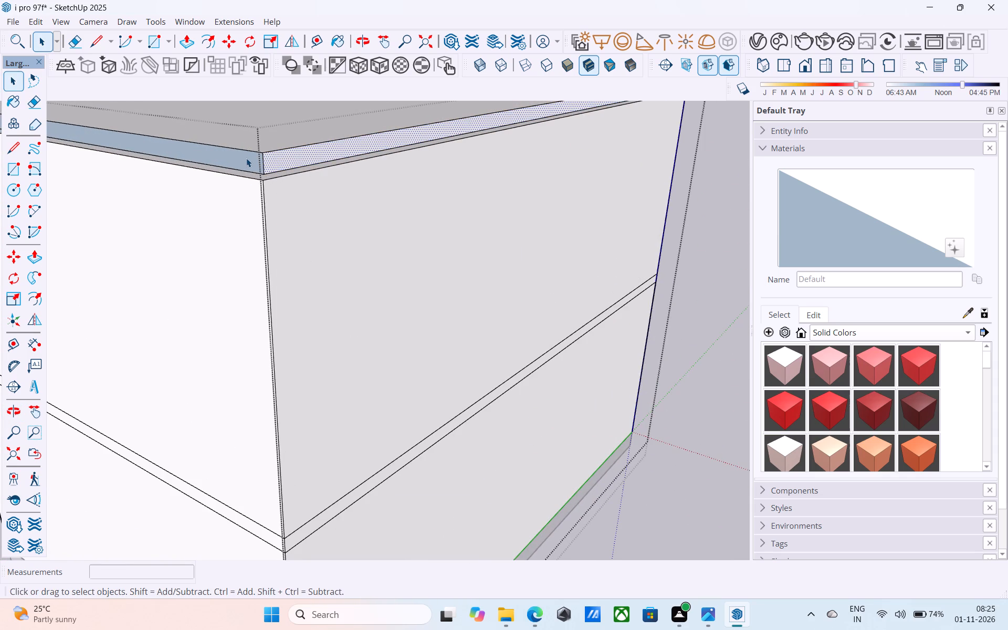
pyautogui.click(246, 158)
pyautogui.rightClick(246, 158)
pyautogui.click(350, 337)
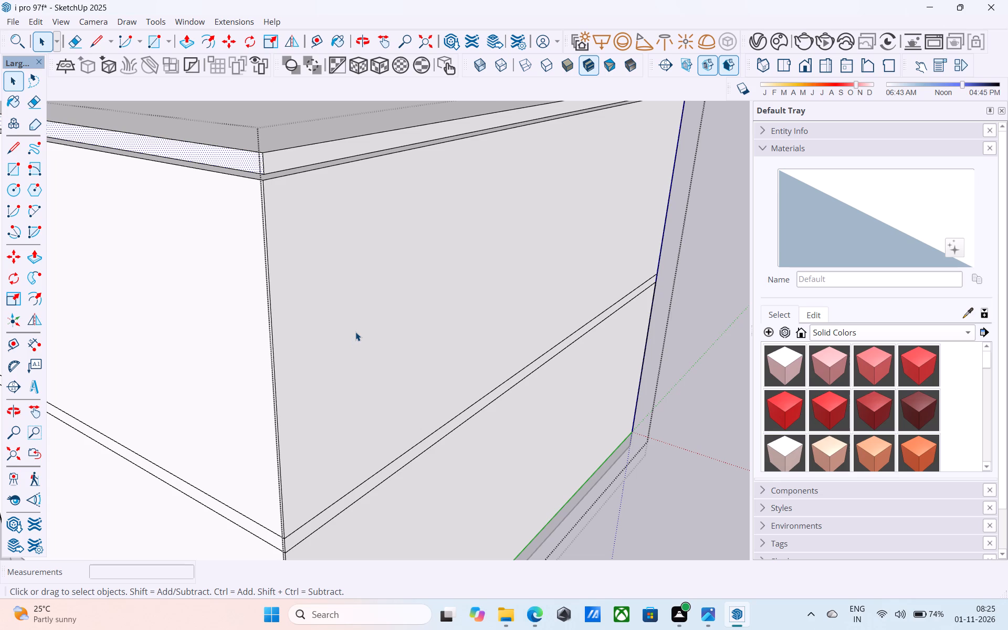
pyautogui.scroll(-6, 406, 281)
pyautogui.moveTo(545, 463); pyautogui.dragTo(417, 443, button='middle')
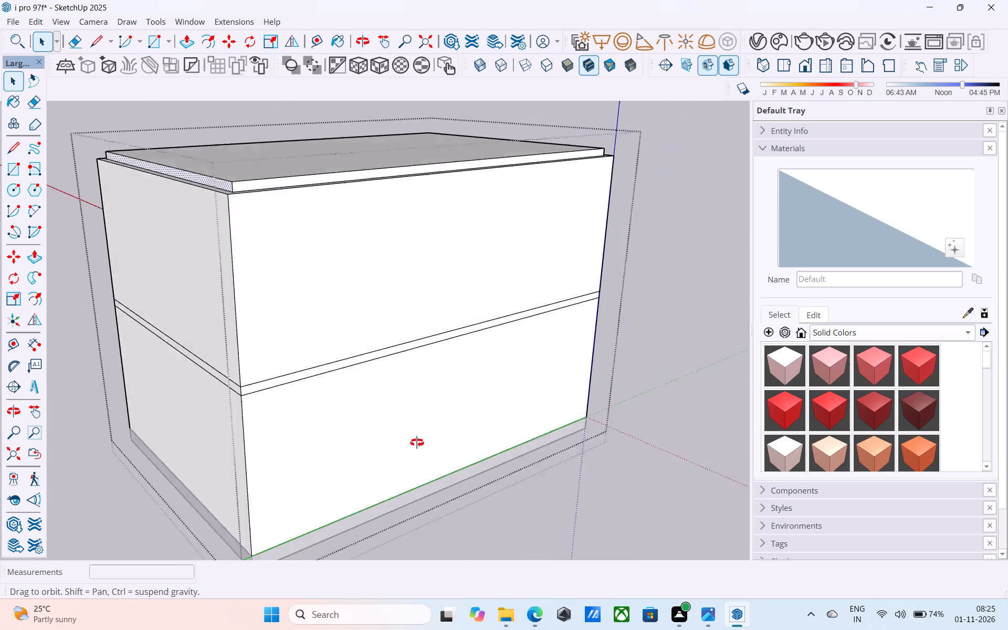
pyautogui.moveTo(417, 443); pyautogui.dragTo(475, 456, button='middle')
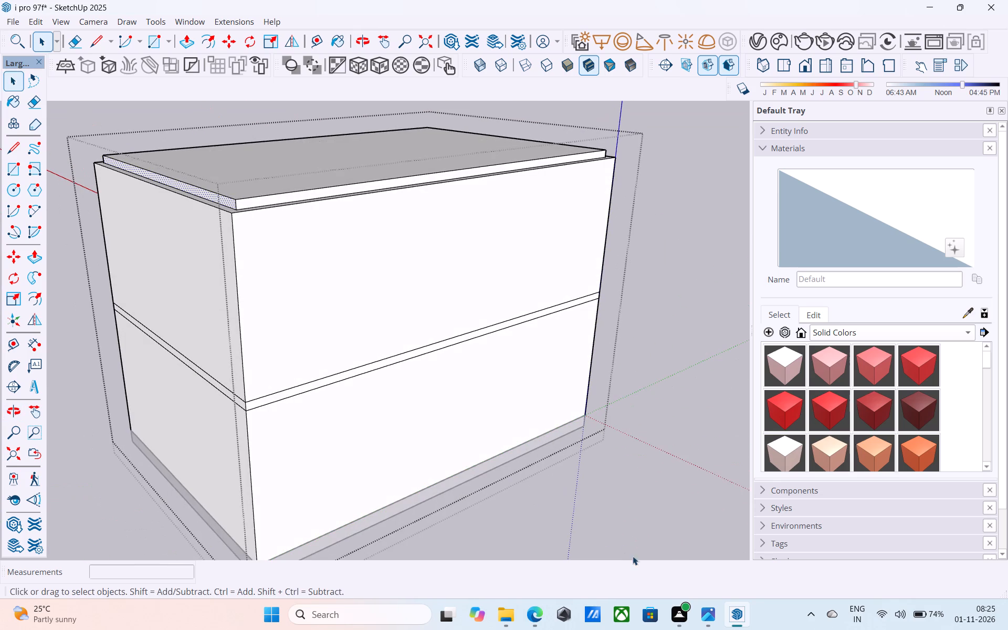
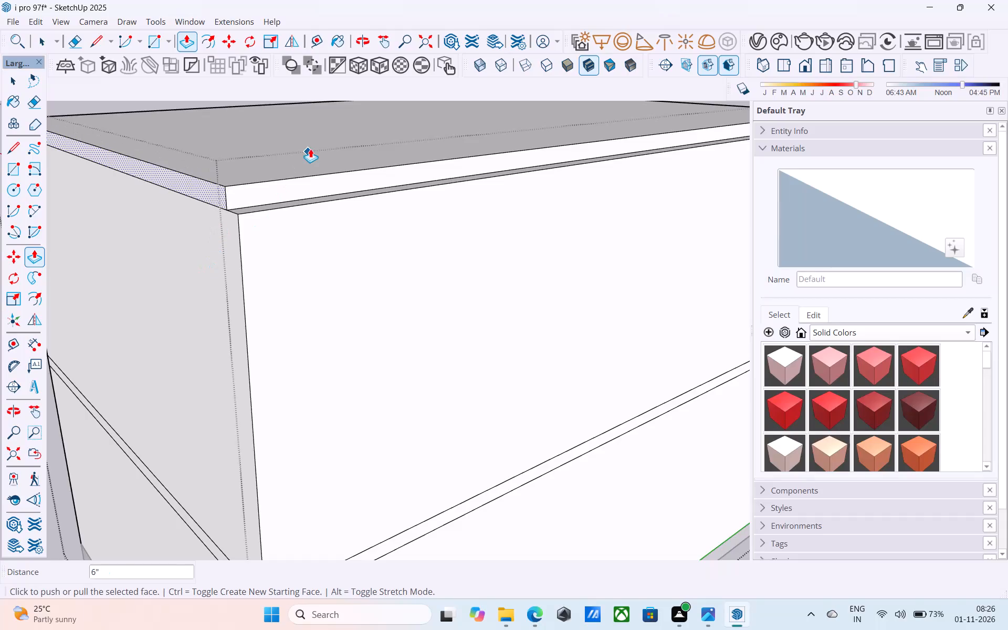
# Pull the upper roof slab's long side along the green axis outward 6" until flush with the wall below.
pyautogui.press('space')
pyautogui.click(299, 188)
pyautogui.press('p')
pyautogui.click(299, 188)
pyautogui.click(300, 215)
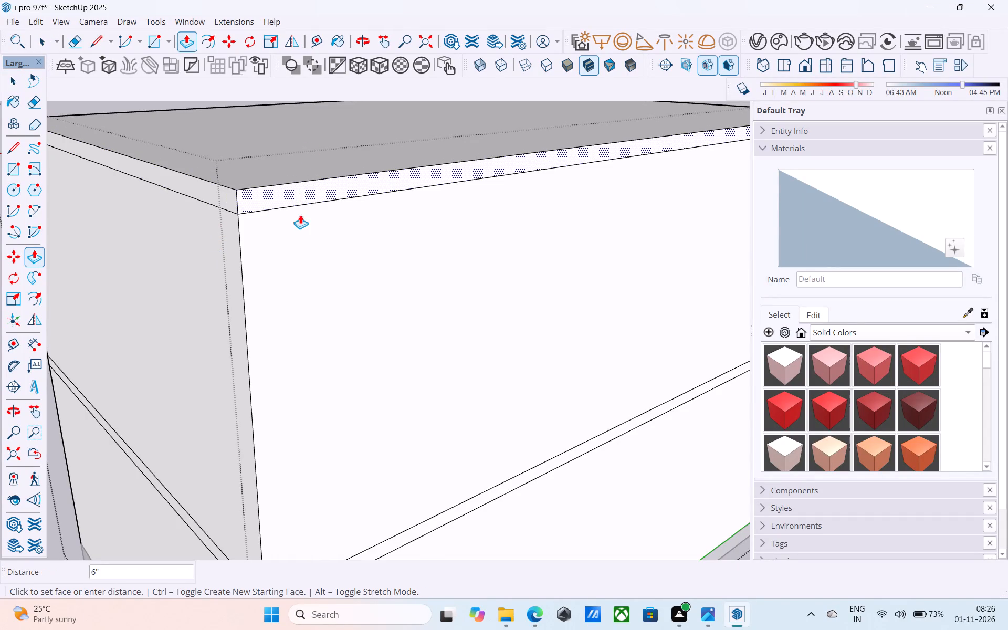
pyautogui.press('space')
# Pull the roof slab's short side above the red axis outward until flush with the wall below.
pyautogui.scroll(-17, 302, 215)
pyautogui.moveTo(433, 212); pyautogui.dragTo(662, 239, button='middle')
pyautogui.moveTo(494, 246); pyautogui.dragTo(822, 239, button='middle')
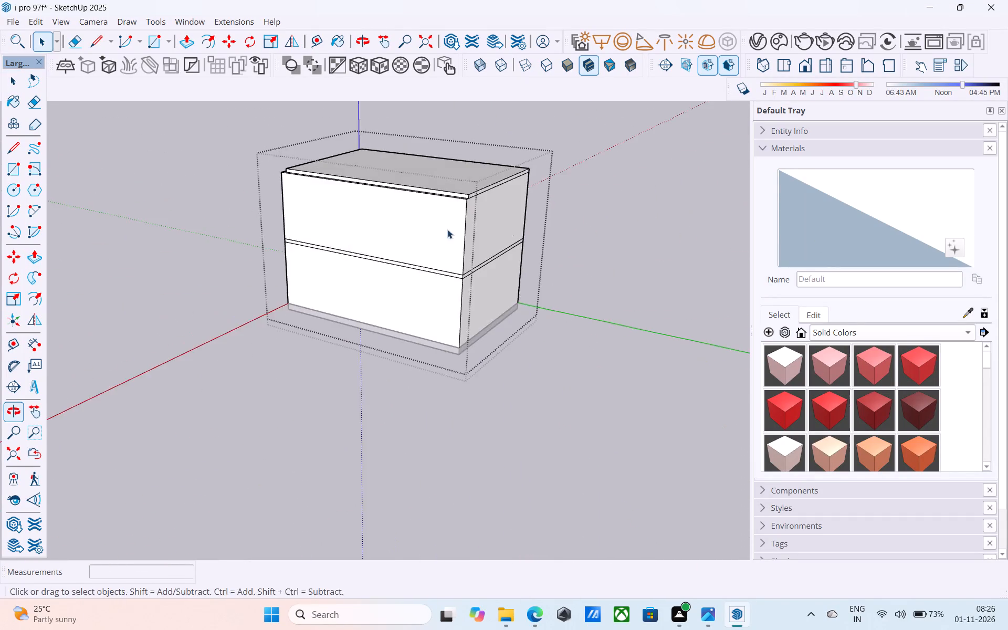
pyautogui.moveTo(447, 229); pyautogui.dragTo(821, 282, button='middle')
pyautogui.scroll(5, 463, 269)
pyautogui.scroll(6, 384, 163)
pyautogui.moveTo(381, 159); pyautogui.dragTo(396, 254, button='middle')
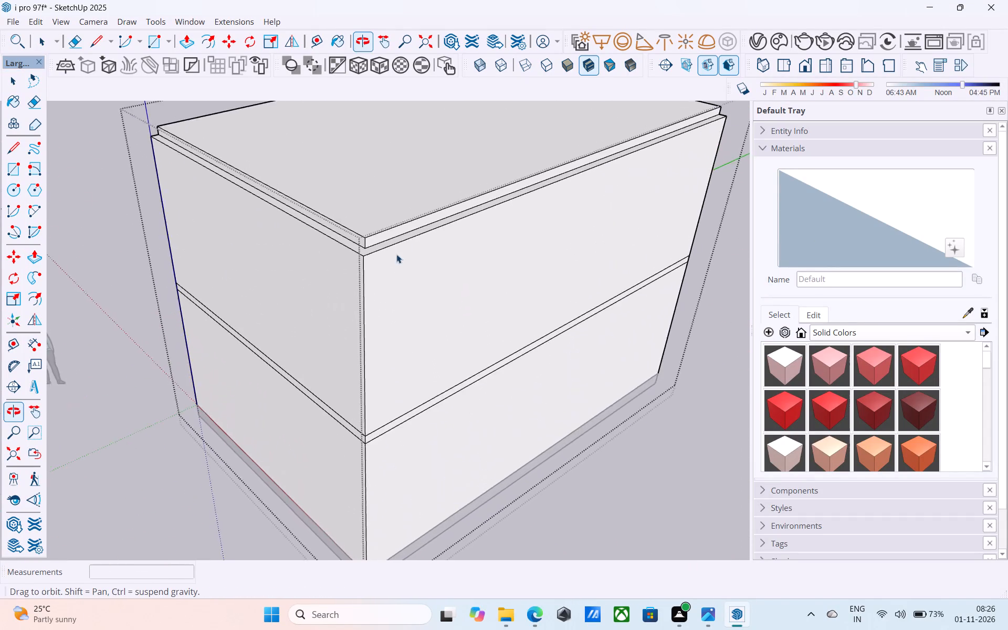
pyautogui.moveTo(396, 254); pyautogui.dragTo(401, 249, button='middle')
pyautogui.scroll(4, 356, 275)
pyautogui.click(348, 225)
pyautogui.press('p')
pyautogui.click(348, 225)
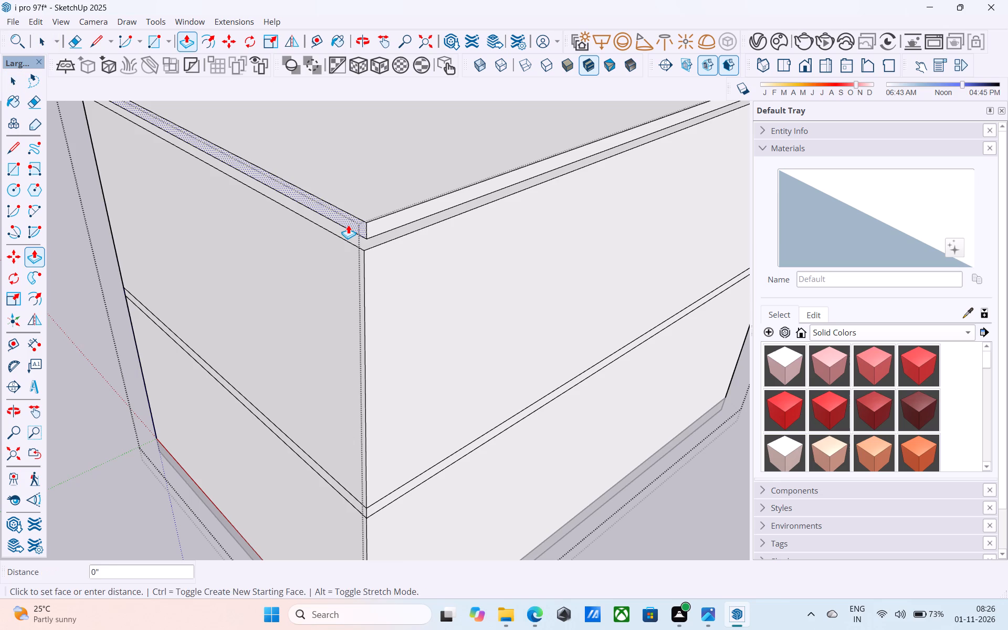
pyautogui.click(332, 280)
pyautogui.press('space')
# Pull the roof slab's remaining recessed long side outward until flush with the wall below.
pyautogui.click(368, 219)
pyautogui.click(371, 226)
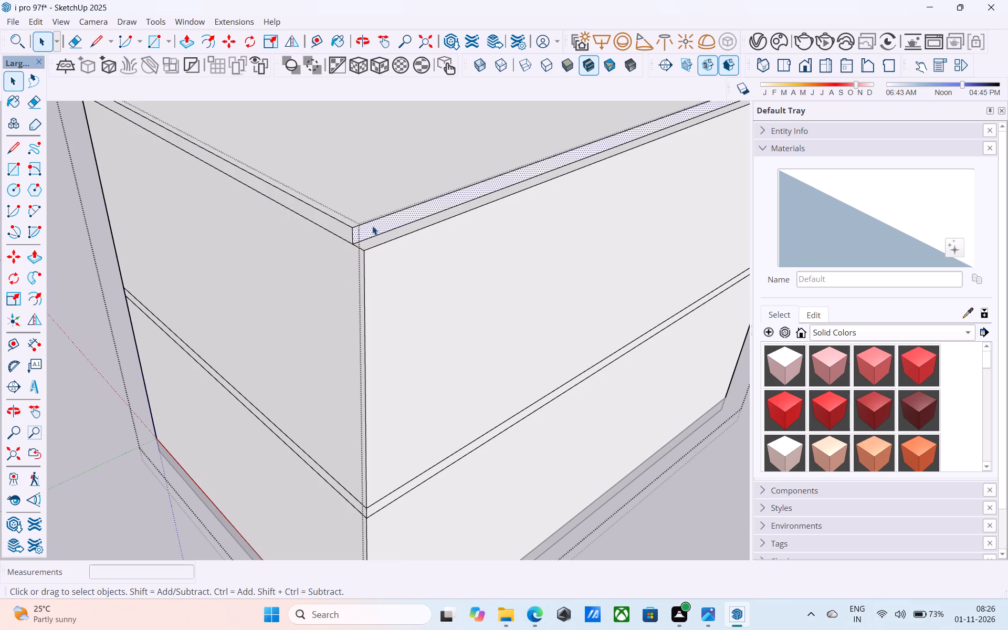
pyautogui.press('p')
pyautogui.click(372, 226)
pyautogui.click(387, 286)
pyautogui.press('space')
# Close the open inner group and save the model.
pyautogui.scroll(-5, 387, 286)
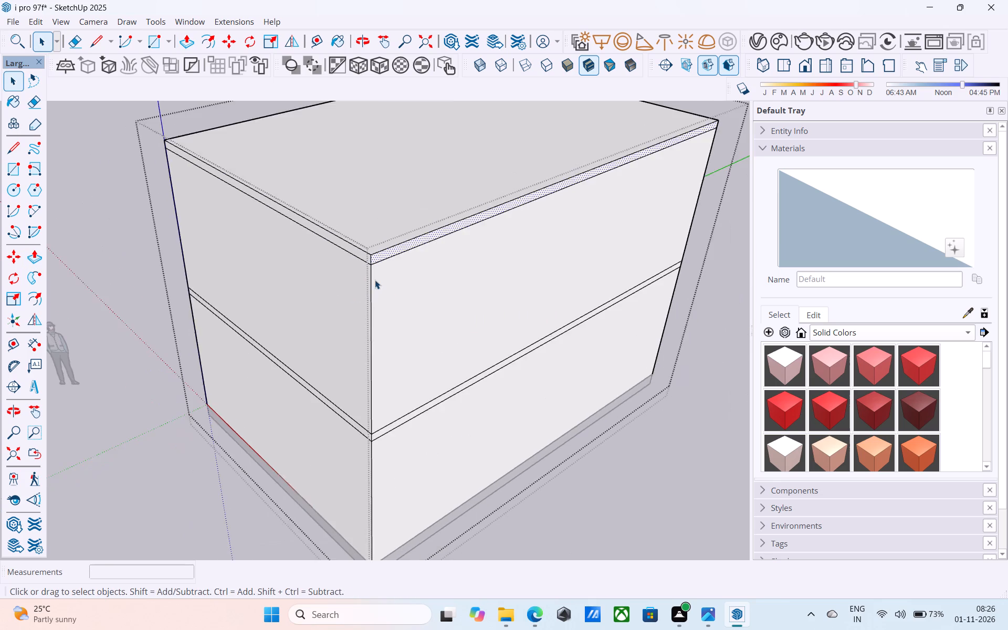
pyautogui.scroll(-2, 375, 280)
pyautogui.scroll(1, 375, 280)
pyautogui.scroll(-8, 375, 280)
pyautogui.moveTo(377, 283); pyautogui.dragTo(229, 219, button='middle')
pyautogui.click(638, 214)
pyautogui.scroll(-4, 637, 214)
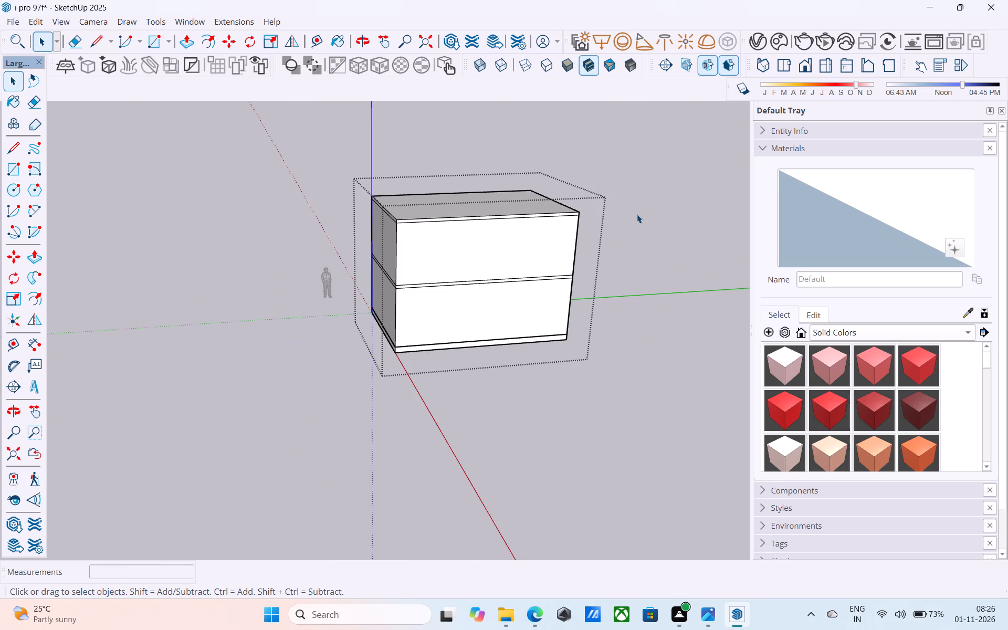
pyautogui.hotkey('ctrl', 's')
# Examine the two-storey building from several sides and distances.
pyautogui.scroll(-6, 571, 240)
pyautogui.keyDown('shift'); pyautogui.moveTo(571, 240); pyautogui.dragTo(596, 261, button='middle'); pyautogui.keyUp('shift')
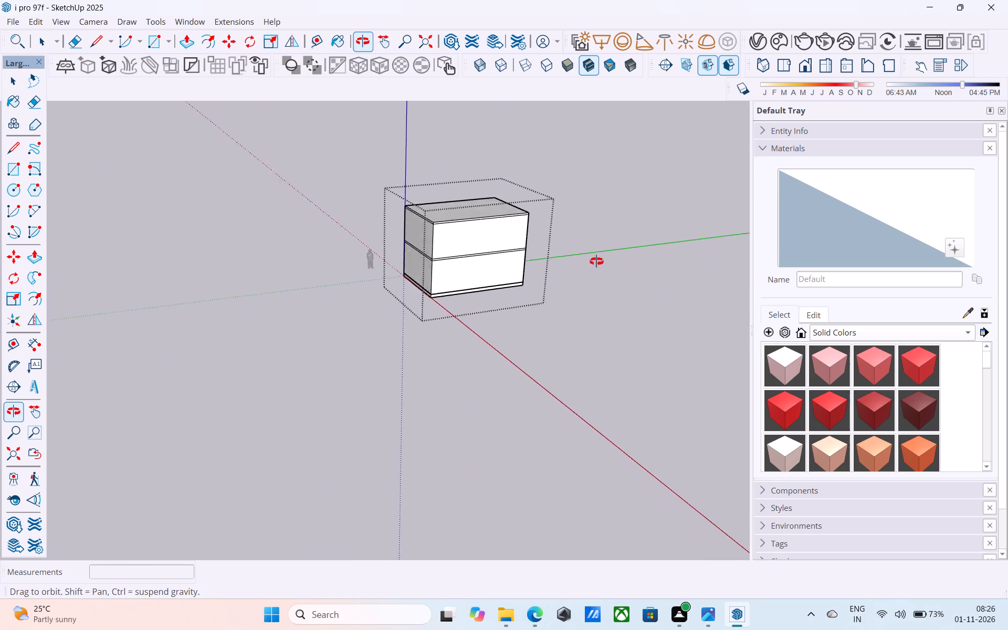
pyautogui.keyDown('shift'); pyautogui.moveTo(596, 261); pyautogui.dragTo(640, 289, button='middle'); pyautogui.keyUp('shift')
pyautogui.moveTo(492, 251); pyautogui.dragTo(562, 274, button='middle')
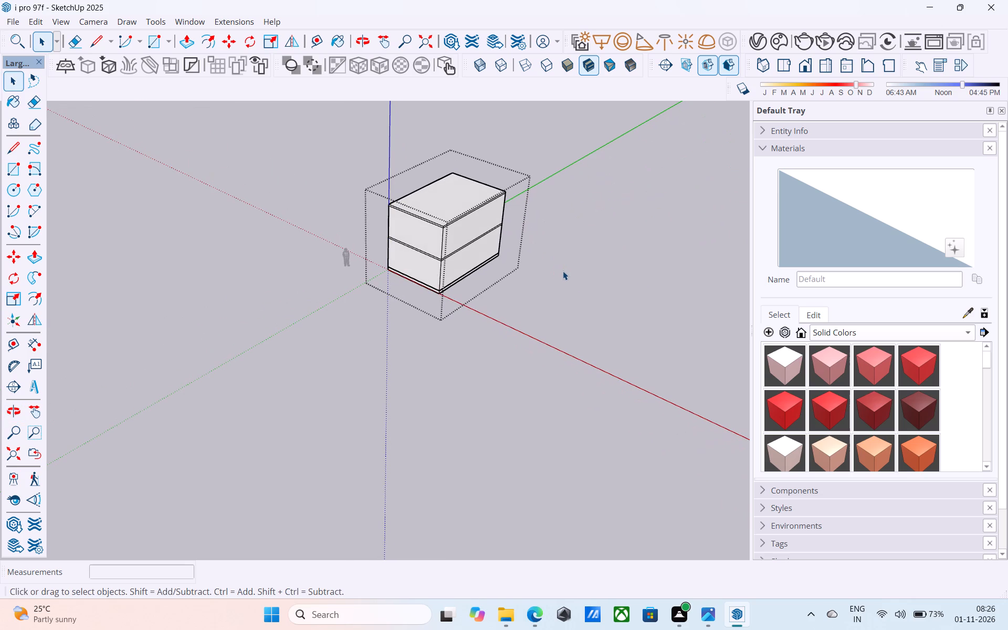
pyautogui.scroll(1, 563, 271)
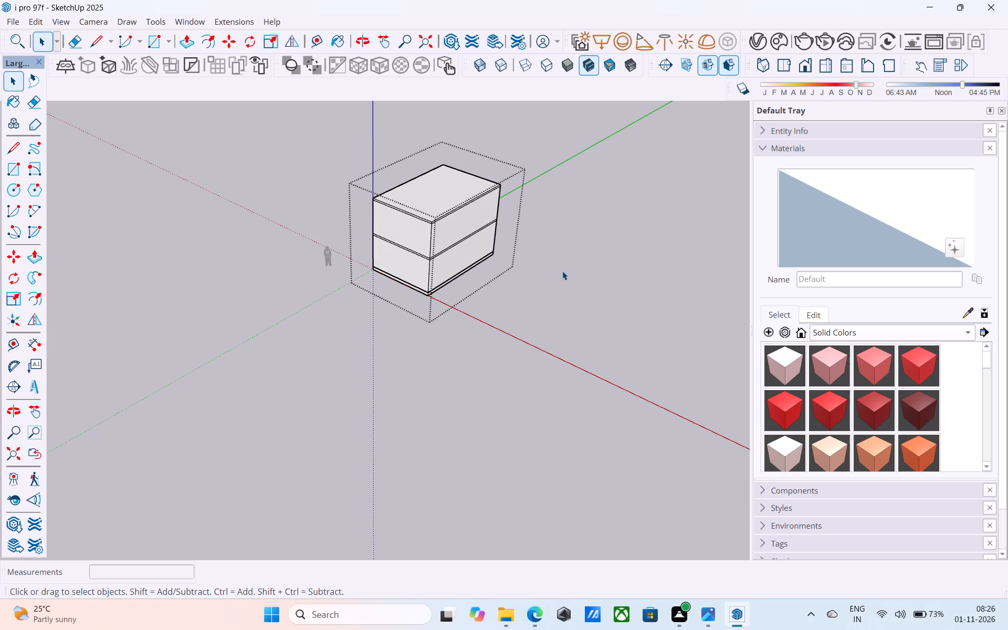
pyautogui.scroll(-4, 560, 276)
pyautogui.moveTo(559, 279); pyautogui.dragTo(423, 251, button='middle')
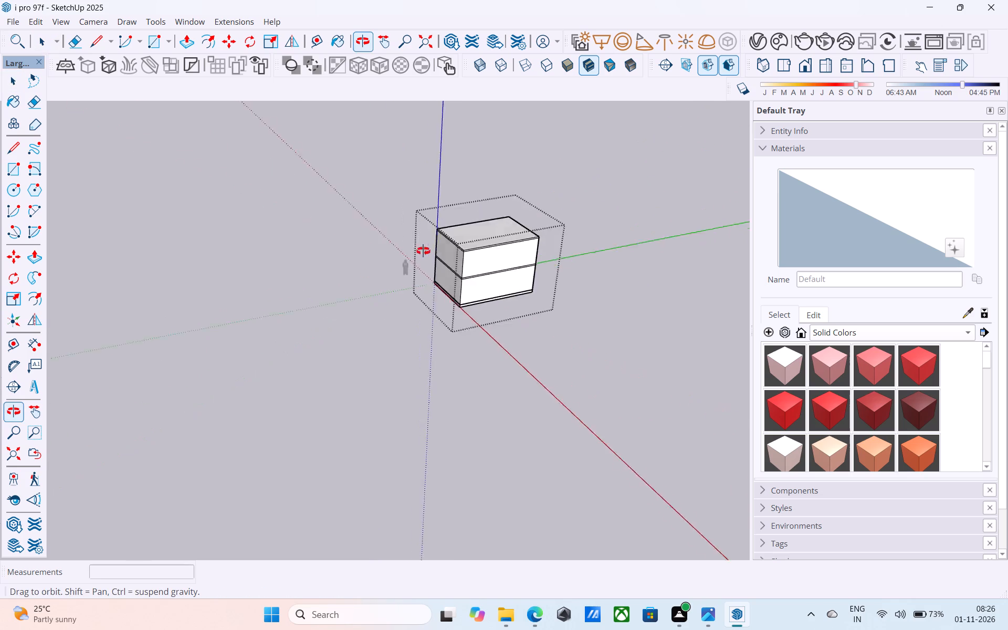
pyautogui.moveTo(423, 251); pyautogui.dragTo(290, 272, button='middle')
pyautogui.scroll(-4, 287, 268)
pyautogui.moveTo(296, 269); pyautogui.dragTo(352, 199, button='middle')
pyautogui.scroll(6, 461, 262)
pyautogui.scroll(4, 221, 326)
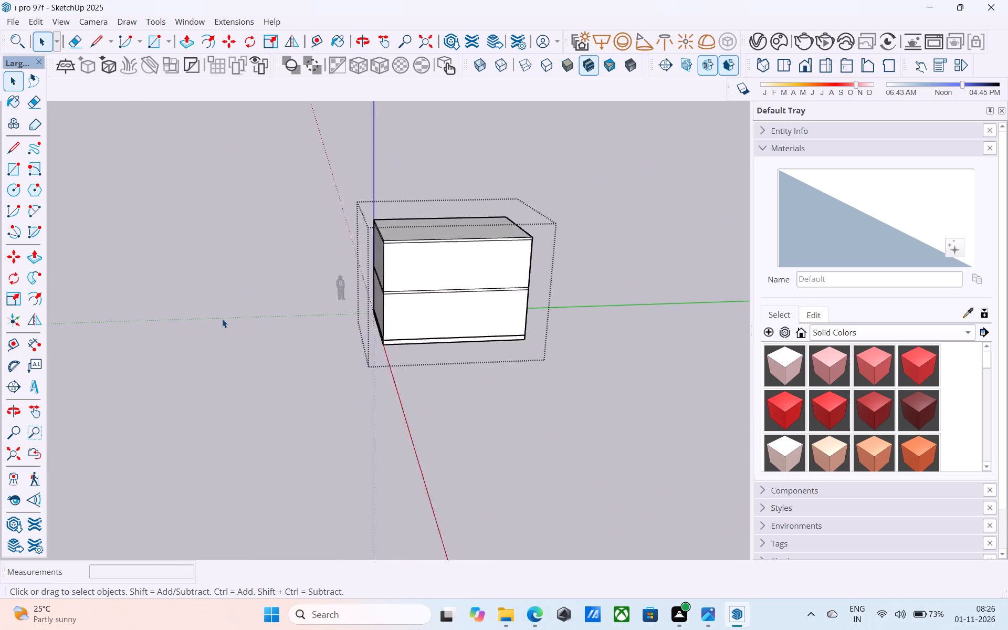
pyautogui.scroll(2, 222, 319)
pyautogui.scroll(-4, 234, 277)
pyautogui.moveTo(234, 277); pyautogui.dragTo(213, 265, button='middle')
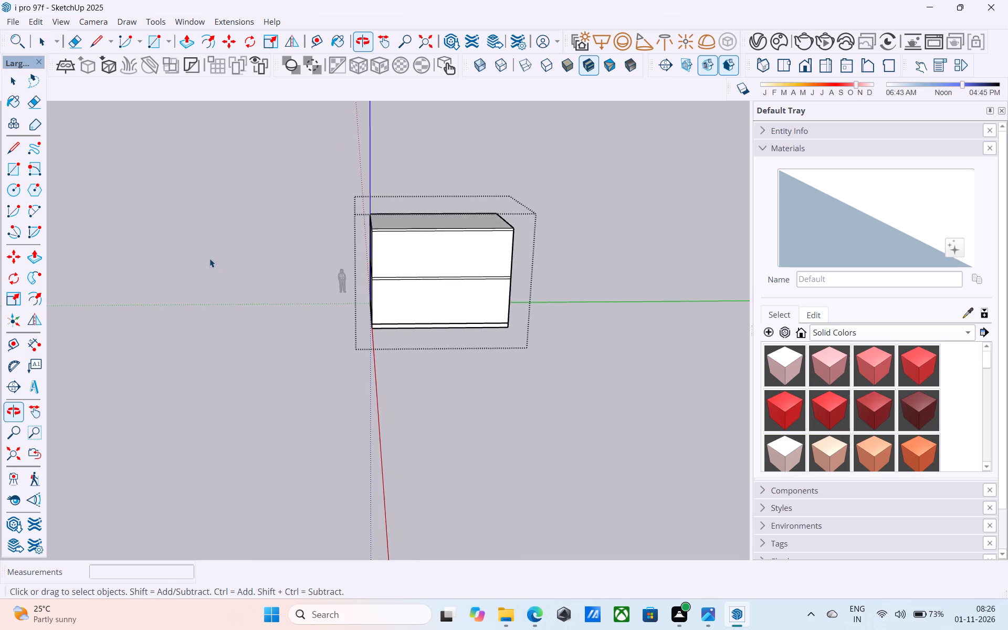
pyautogui.scroll(-6, 209, 258)
pyautogui.moveTo(247, 296); pyautogui.dragTo(254, 353, button='middle')
# Open the building group and extrude the floor slab band between storeys 4' outward from the long wall facing the positive red axis.
pyautogui.scroll(11, 380, 324)
pyautogui.moveTo(370, 309); pyautogui.dragTo(549, 306, button='middle')
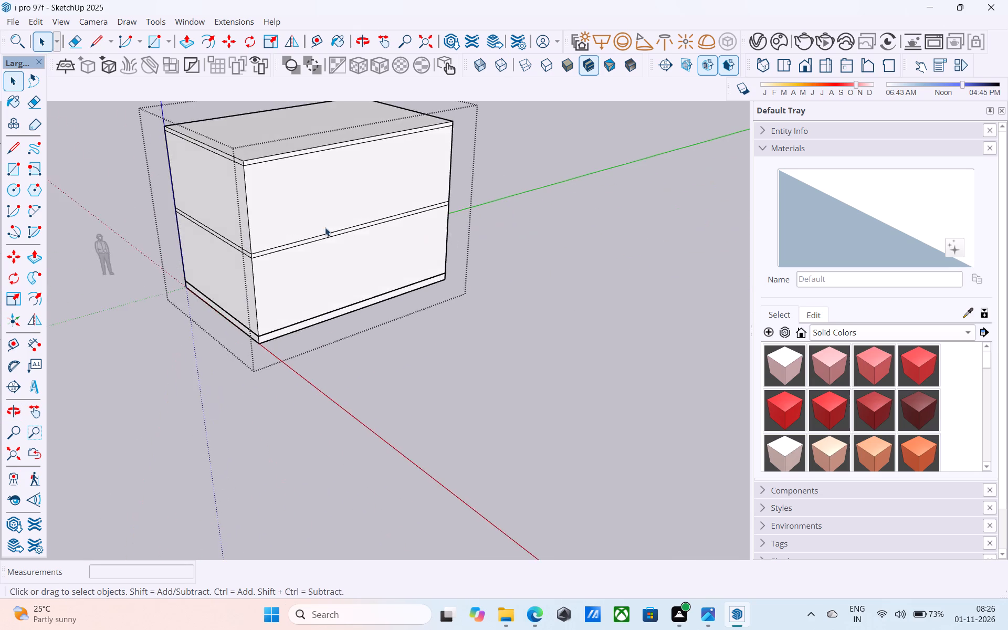
pyautogui.scroll(12, 325, 227)
pyautogui.click(268, 265)
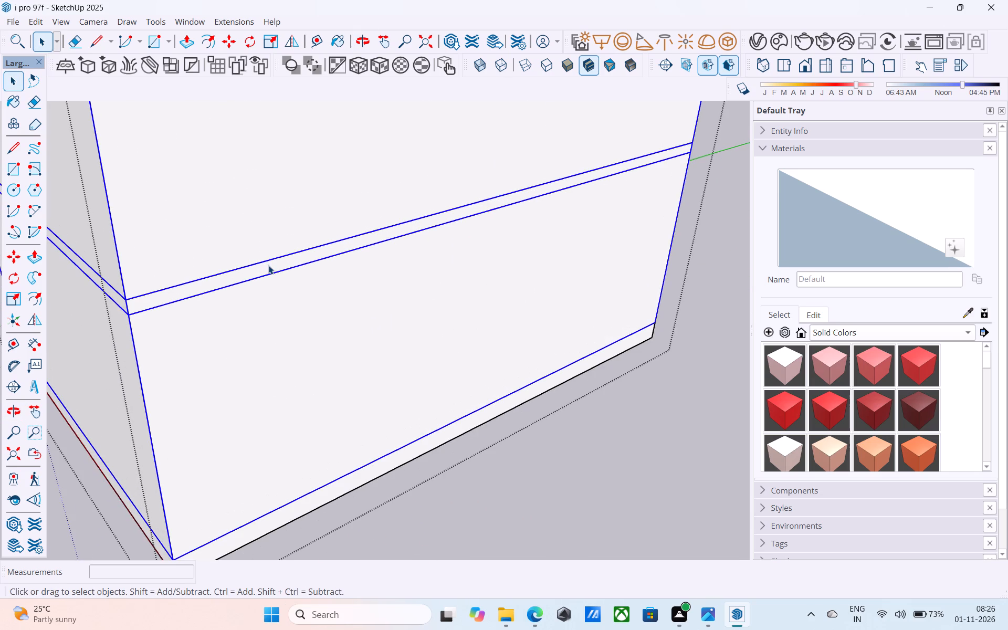
pyautogui.press('p')
pyautogui.press('space')
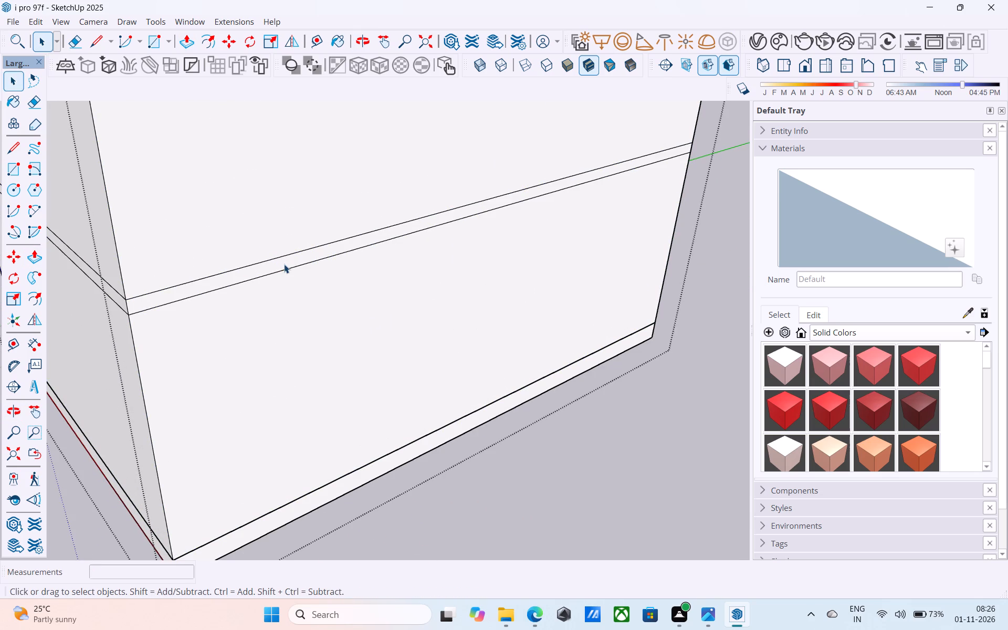
pyautogui.doubleClick(284, 265)
pyautogui.click(284, 263)
pyautogui.press('p')
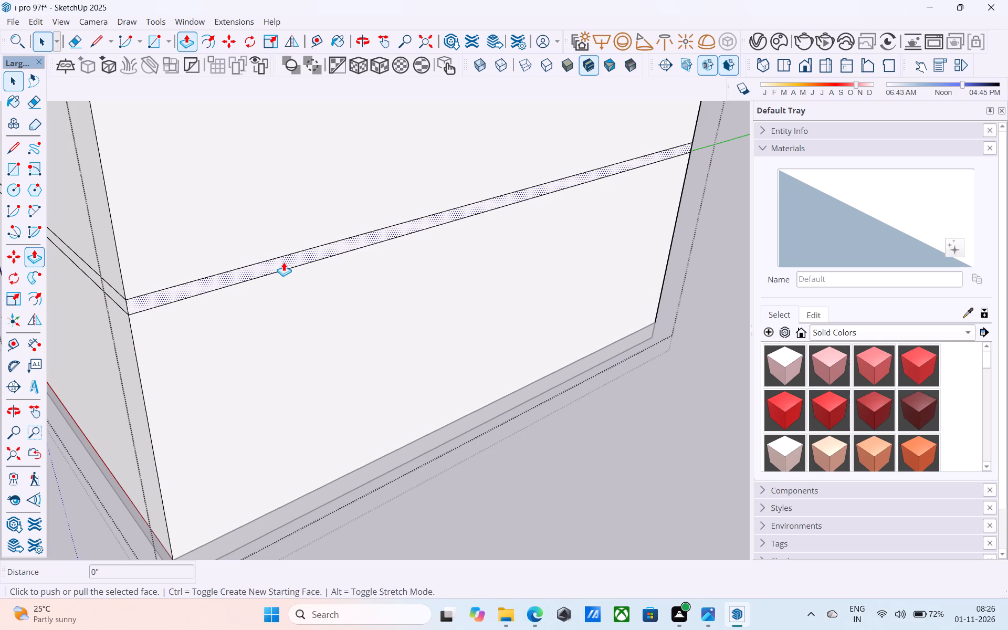
pyautogui.click(283, 262)
pyautogui.press('4')
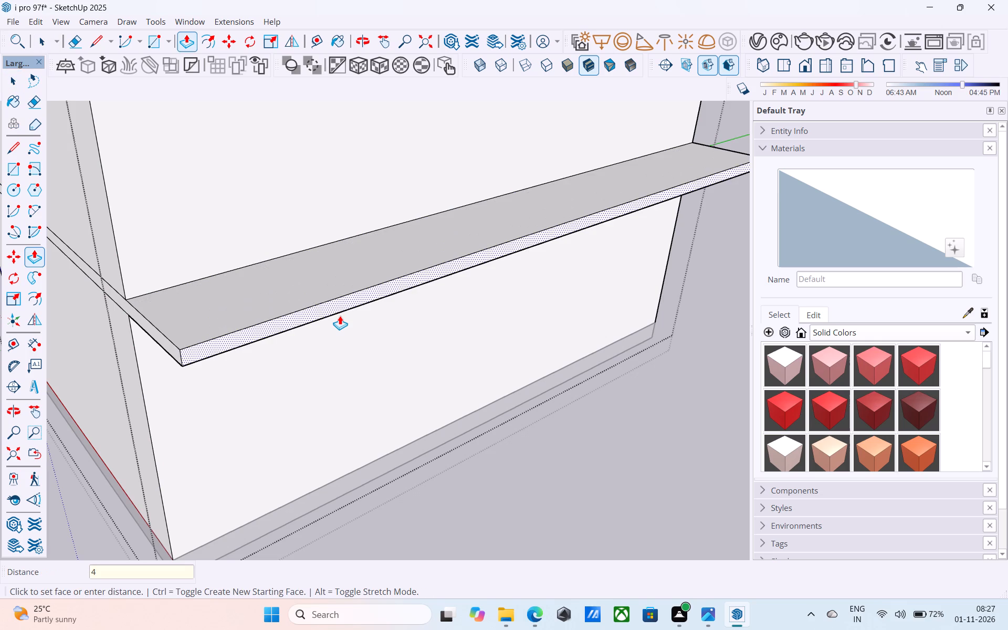
pyautogui.press("'")
pyautogui.press('Return')
pyautogui.press('space')
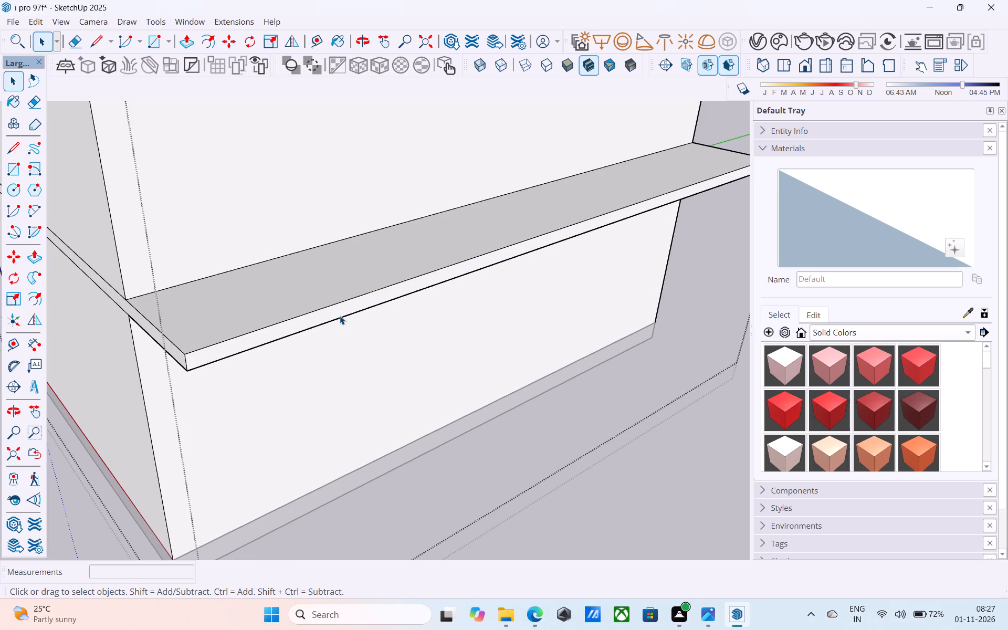
# Examine the projecting floor slab against the whole building.
pyautogui.scroll(-12, 329, 320)
pyautogui.moveTo(334, 335); pyautogui.dragTo(281, 324, button='middle')
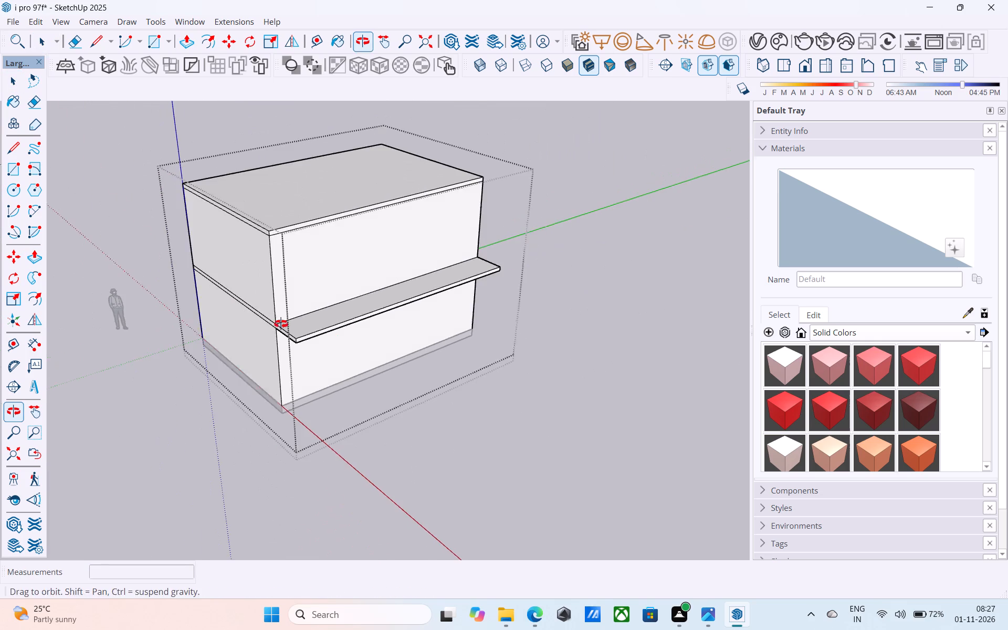
pyautogui.moveTo(281, 324); pyautogui.dragTo(271, 322, button='middle')
pyautogui.scroll(-5, 300, 317)
pyautogui.middleClick(300, 317)
pyautogui.scroll(-1, 300, 314)
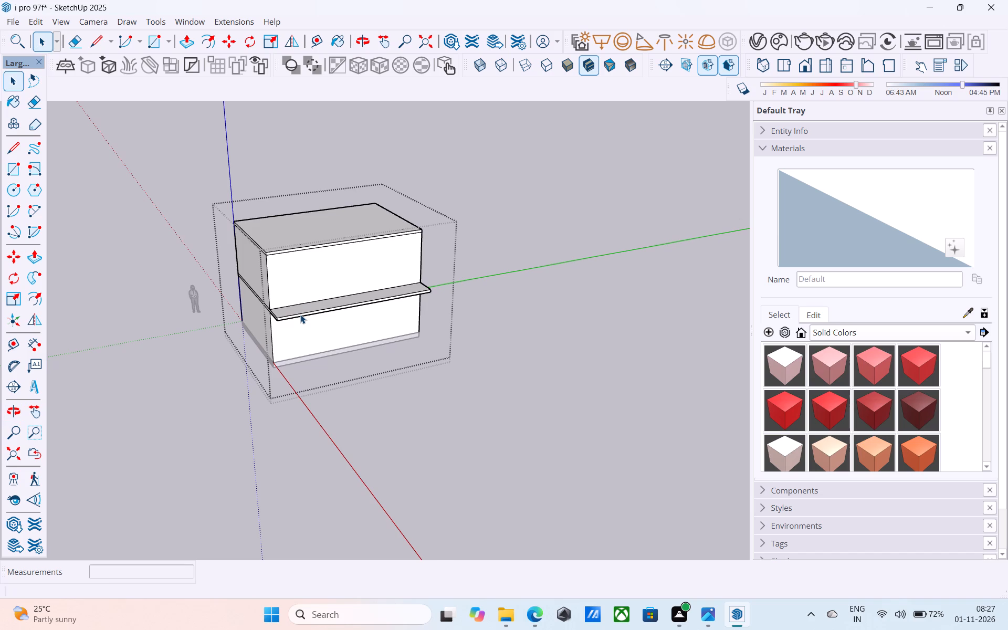
pyautogui.scroll(-3, 300, 314)
pyautogui.moveTo(300, 314); pyautogui.dragTo(310, 292, button='middle')
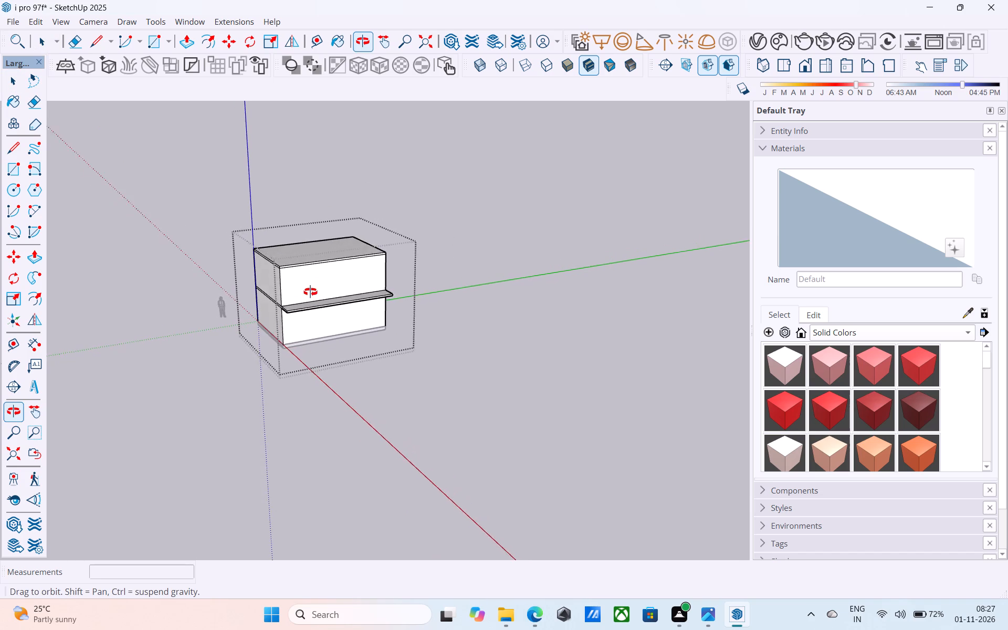
pyautogui.moveTo(310, 292); pyautogui.dragTo(311, 301, button='middle')
pyautogui.scroll(-3, 312, 299)
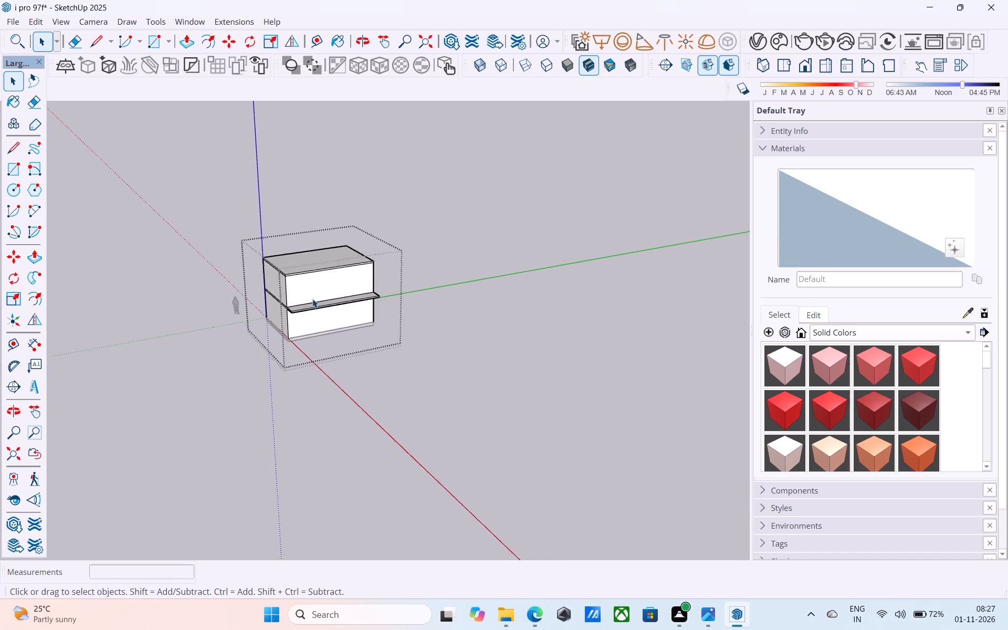
pyautogui.scroll(-3, 312, 299)
pyautogui.middleClick(312, 299)
# Copy the upper and lower vertical corner edges at the red-axis end of the projecting slab's wall 6" inward along that wall.
pyautogui.scroll(20, 310, 298)
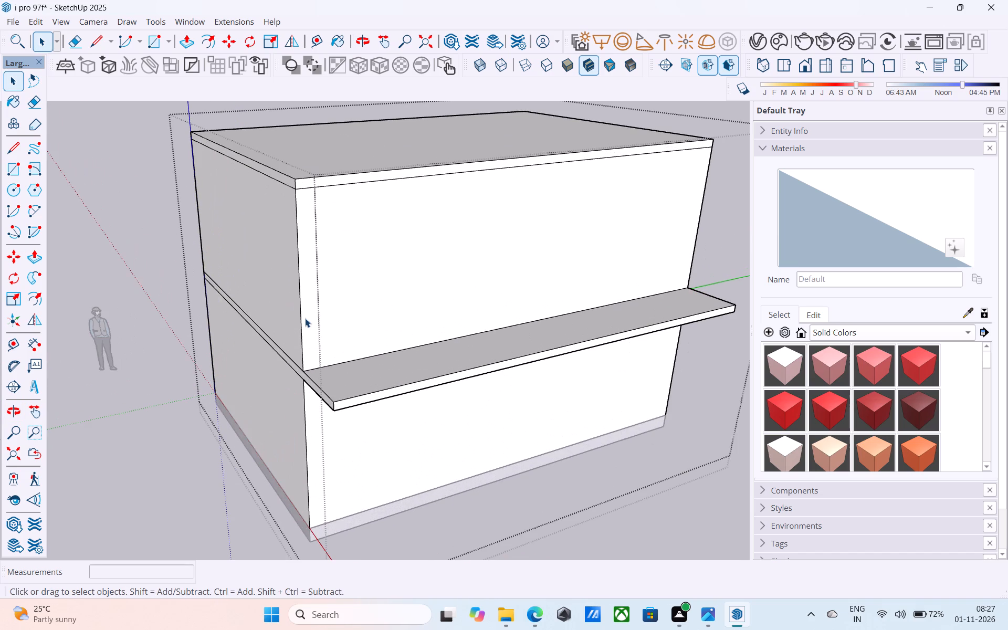
pyautogui.click(300, 320)
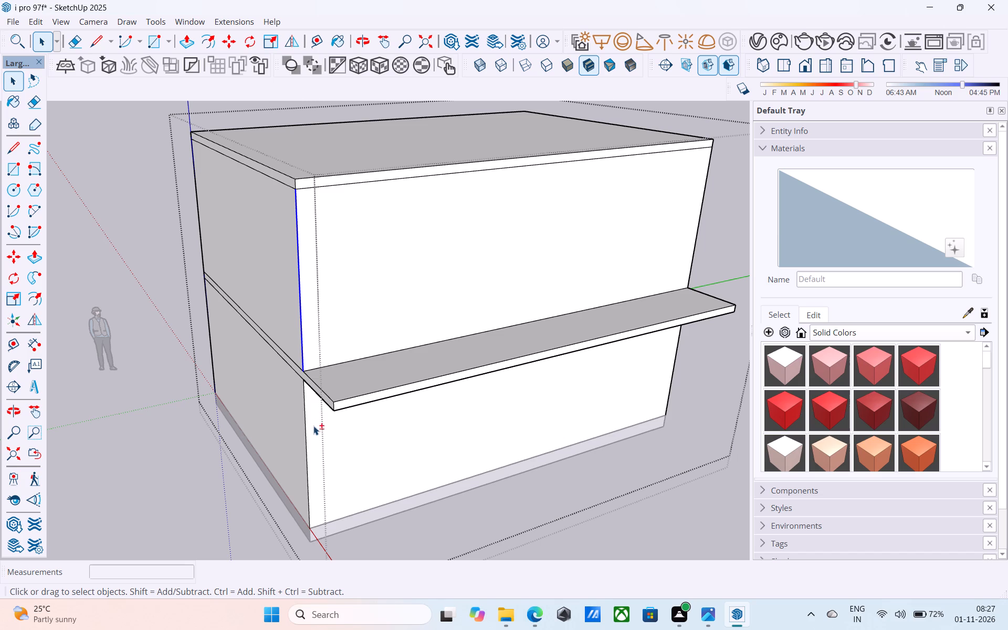
pyautogui.keyDown('shift'); pyautogui.click(304, 426); pyautogui.keyUp('shift')
pyautogui.keyDown('shift'); pyautogui.click(298, 421); pyautogui.keyUp('shift')
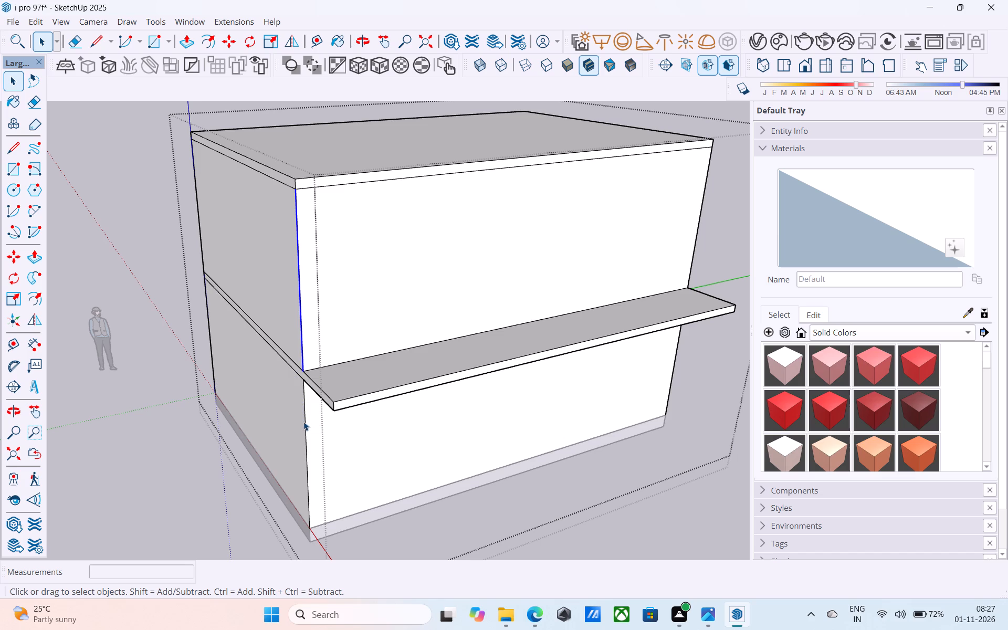
pyautogui.click(306, 422)
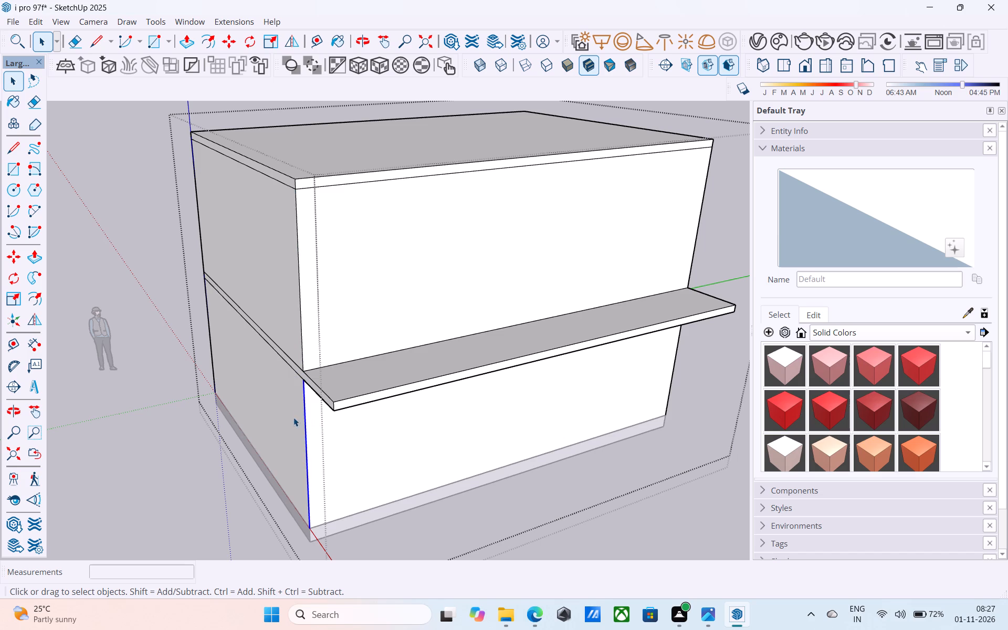
pyautogui.keyDown('shift'); pyautogui.click(302, 369); pyautogui.keyUp('shift')
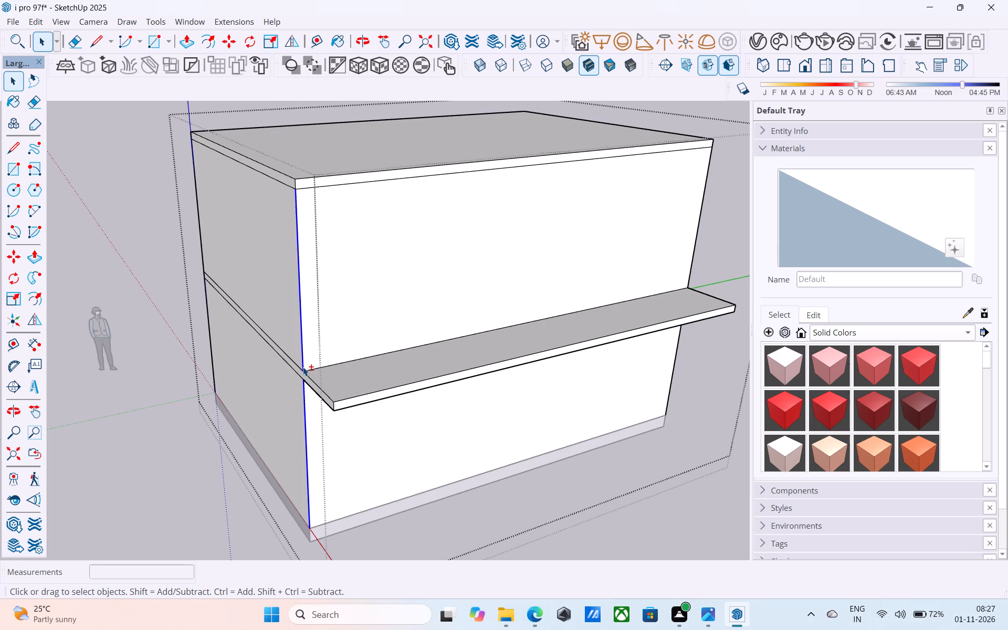
pyautogui.press('m')
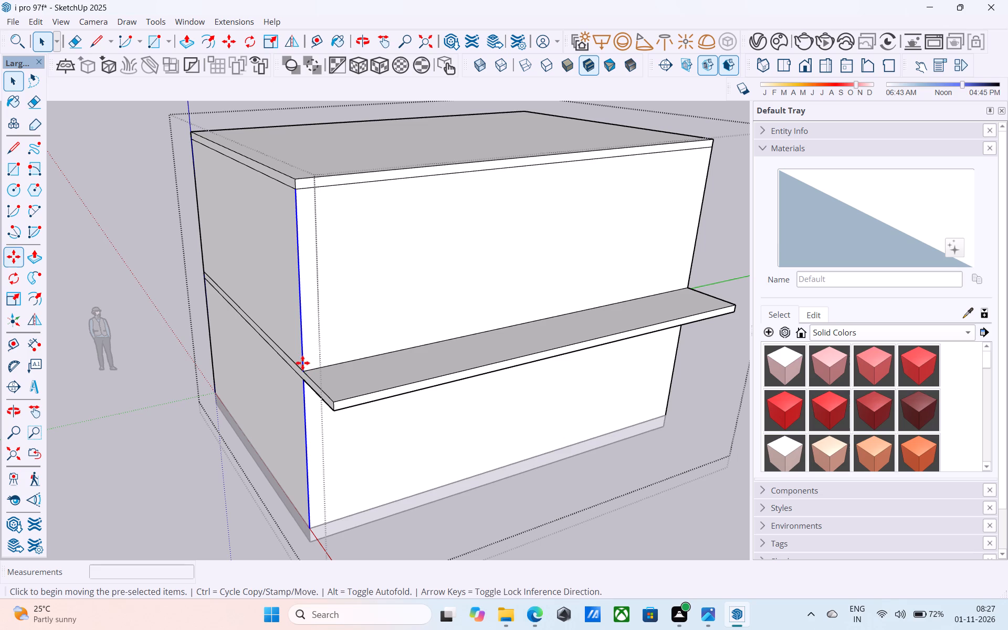
pyautogui.click(297, 193)
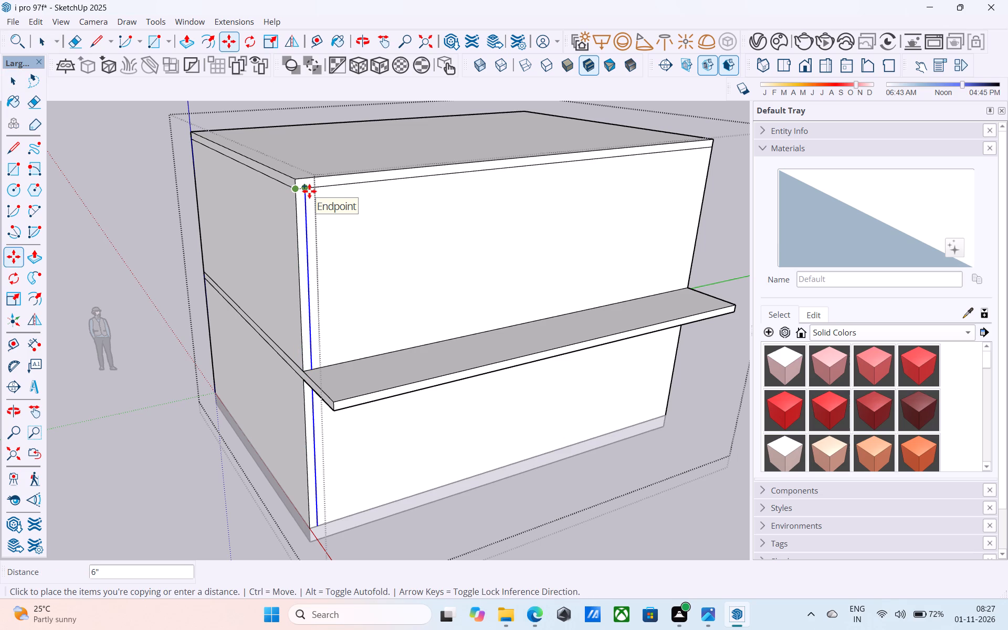
pyautogui.click(309, 191)
pyautogui.press('space')
# Copy the upper and lower vertical corner edges at the wall's far end inward, forming narrow strips like those at the red-axis end.
pyautogui.scroll(-5, 309, 188)
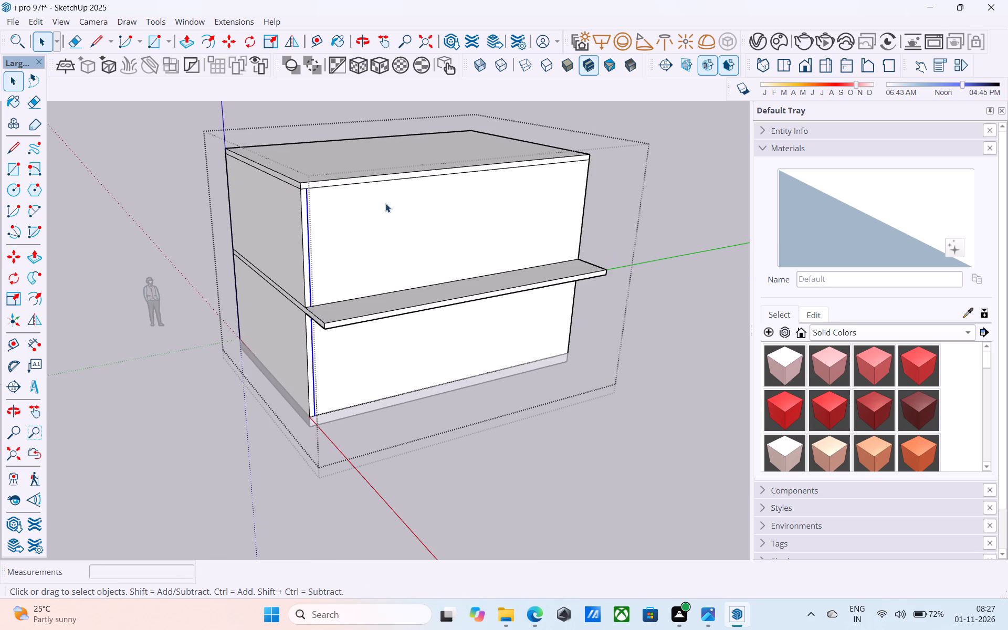
pyautogui.moveTo(428, 211); pyautogui.dragTo(0, 207, button='middle')
pyautogui.scroll(1, 393, 320)
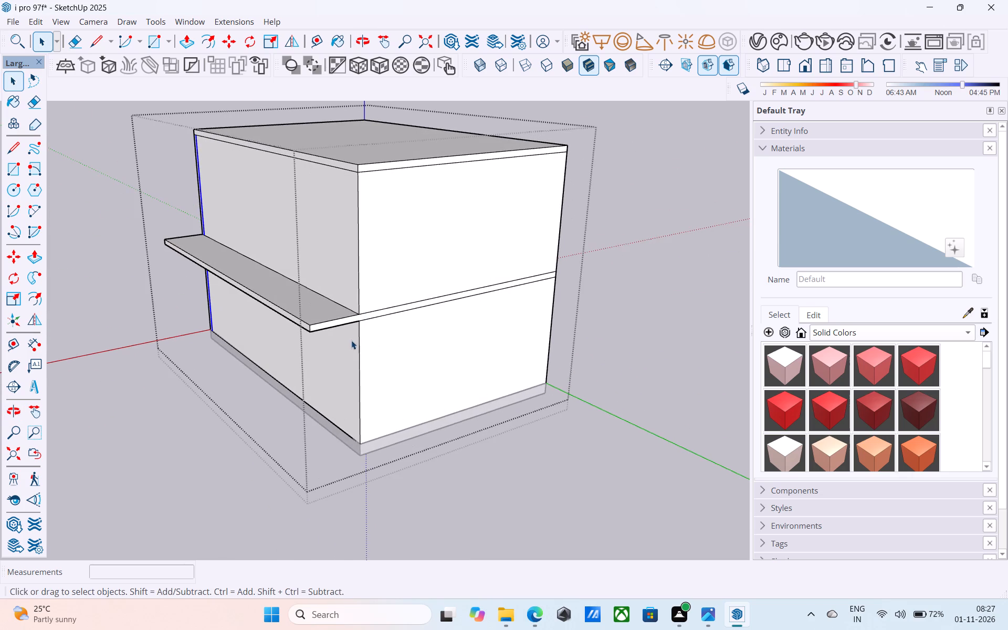
pyautogui.scroll(8, 350, 335)
pyautogui.click(363, 322)
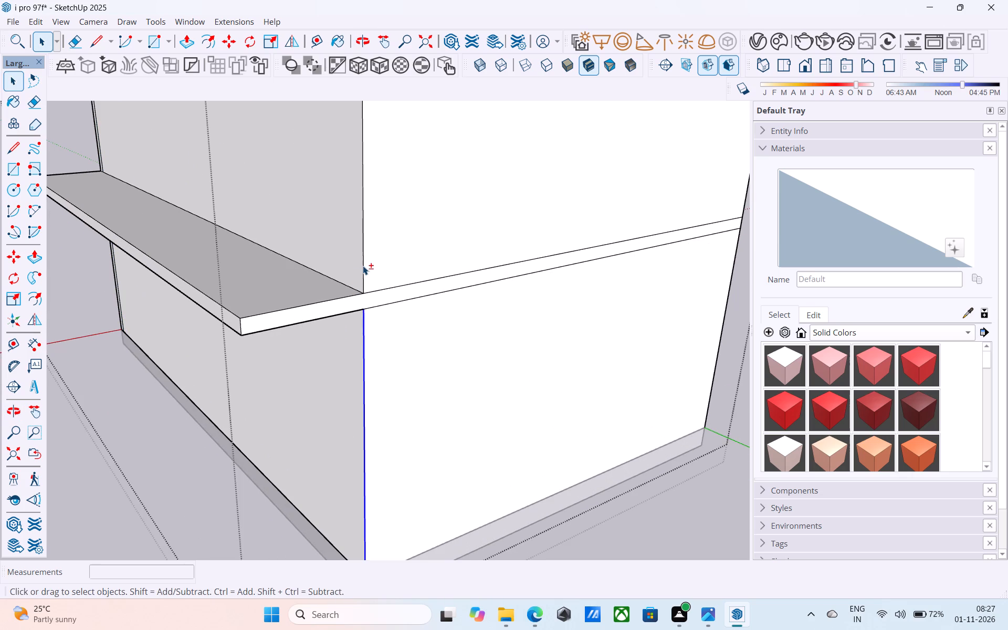
pyautogui.keyDown('shift'); pyautogui.click(363, 266); pyautogui.keyUp('shift')
pyautogui.keyDown('shift'); pyautogui.scroll(-12, 362, 265); pyautogui.keyUp('shift')
pyautogui.keyDown('shift'); pyautogui.moveTo(353, 287); pyautogui.dragTo(419, 354, button='middle'); pyautogui.keyUp('shift')
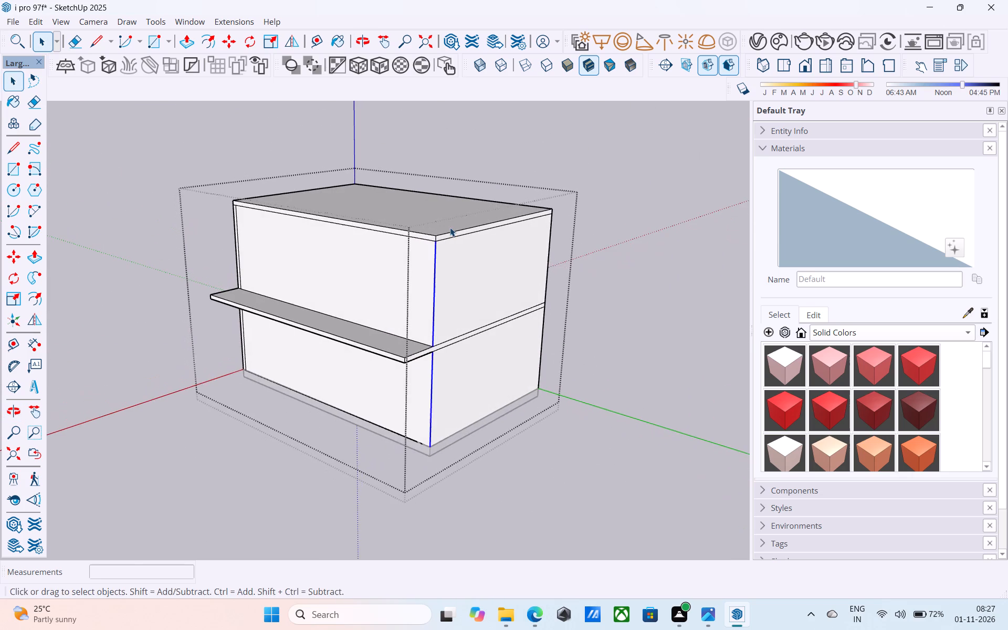
pyautogui.scroll(1, 426, 239)
pyautogui.press('m')
pyautogui.scroll(10, 422, 250)
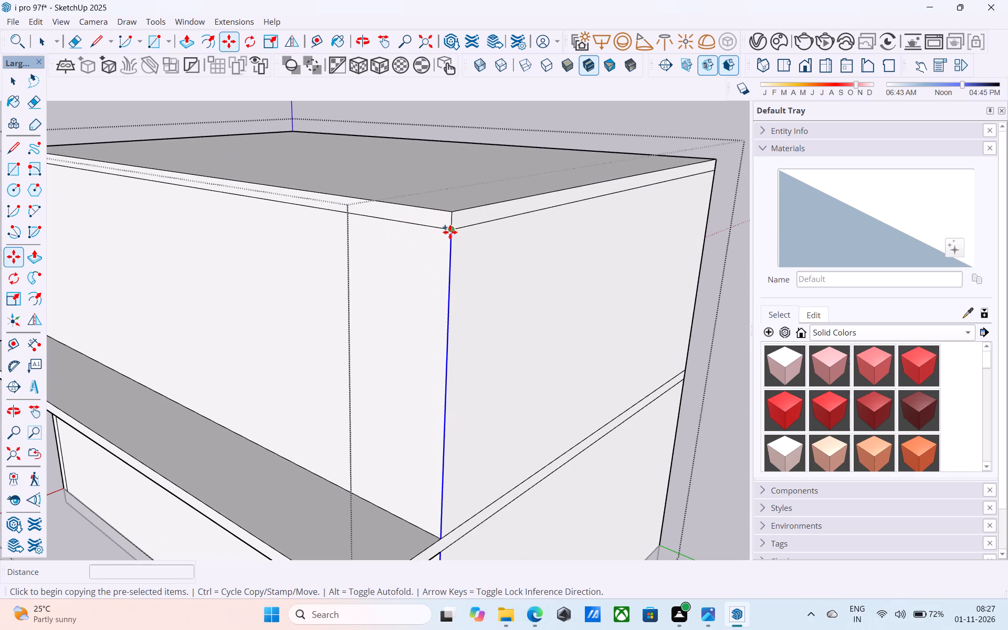
pyautogui.click(450, 232)
pyautogui.click(435, 224)
pyautogui.press('space')
# Extrude the upper and lower 6" wall strips at the red-axis end 4' outward as side fins.
pyautogui.scroll(-8, 435, 221)
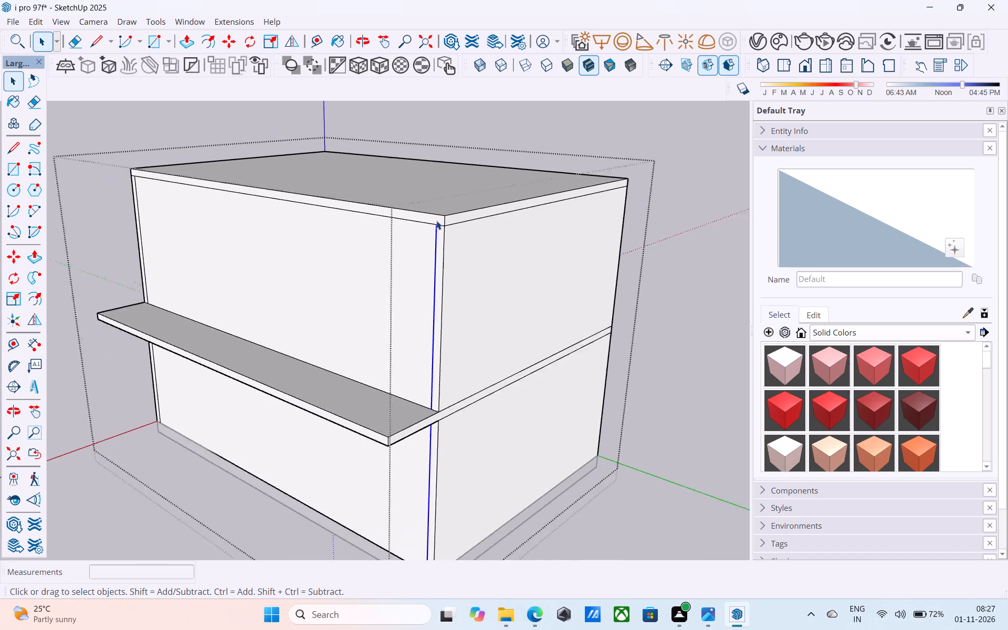
pyautogui.scroll(-3, 436, 220)
pyautogui.moveTo(433, 230); pyautogui.dragTo(628, 225, button='middle')
pyautogui.moveTo(449, 262); pyautogui.dragTo(412, 235, button='middle')
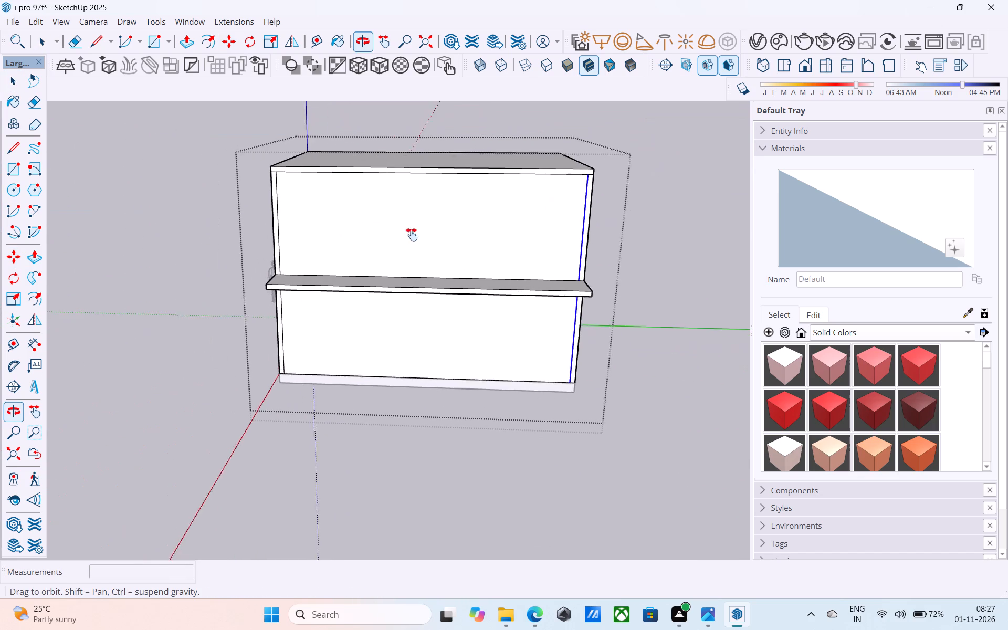
pyautogui.moveTo(412, 235); pyautogui.dragTo(516, 254, button='middle')
pyautogui.scroll(8, 337, 245)
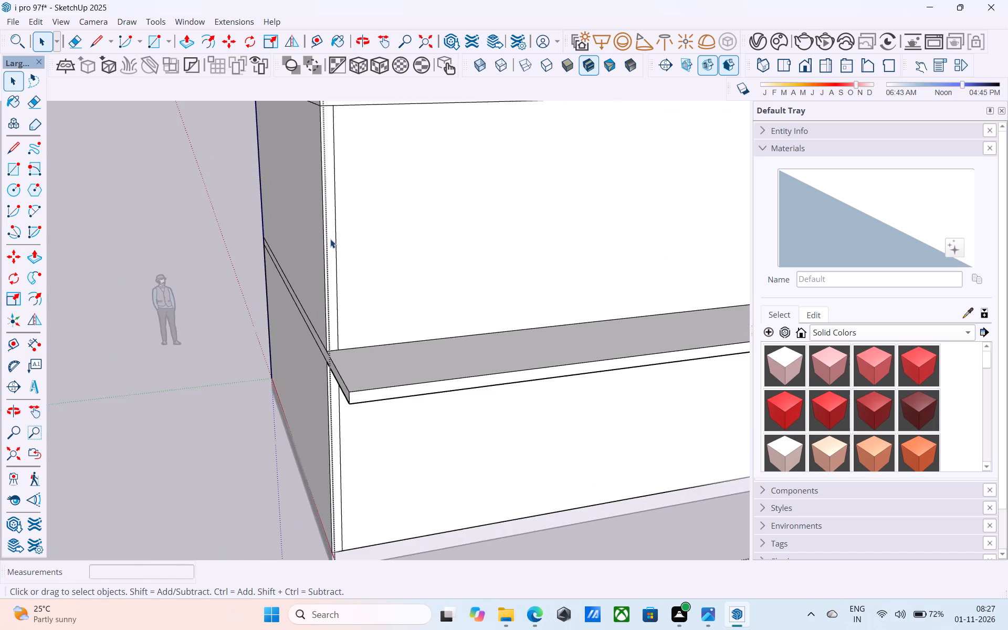
pyautogui.scroll(1, 330, 239)
pyautogui.click(330, 239)
pyautogui.press('p')
pyautogui.click(330, 239)
pyautogui.click(345, 378)
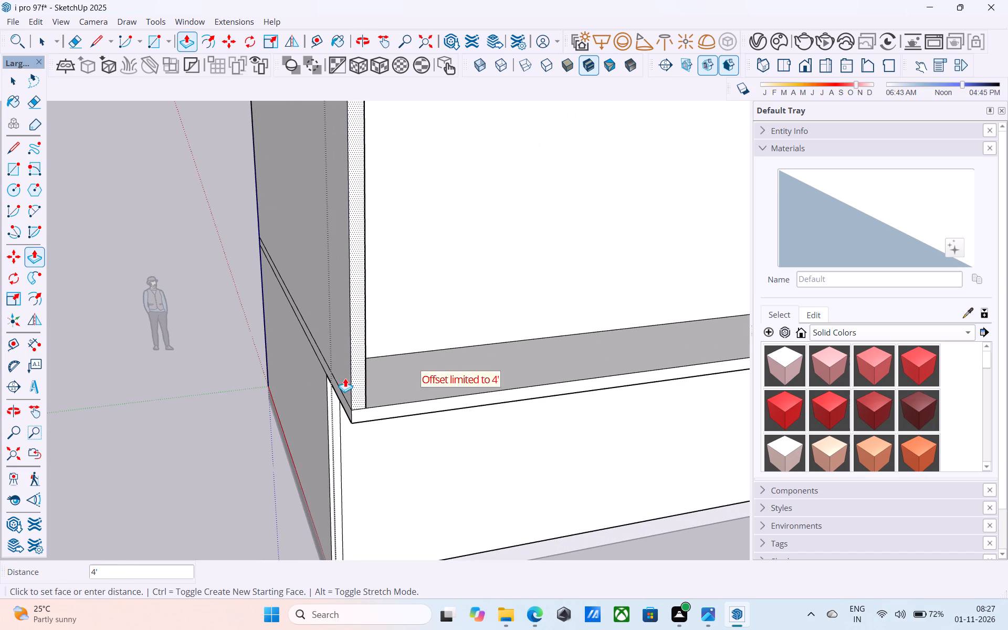
pyautogui.press('space')
pyautogui.click(338, 476)
pyautogui.press('p')
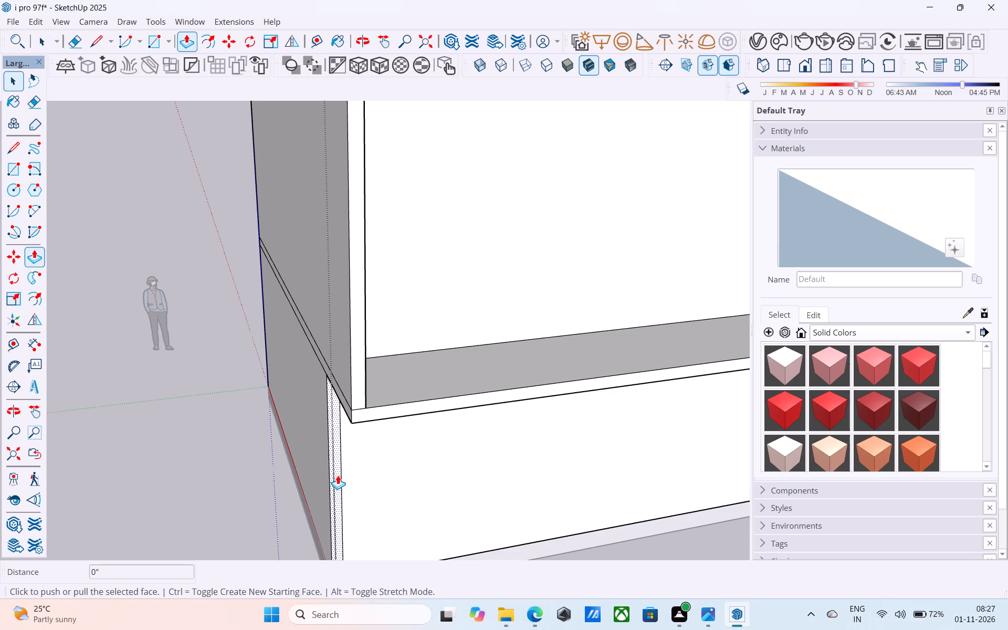
pyautogui.doubleClick(338, 475)
# Extrude the upper and lower wall strips at the far end 4' outward to match the red-axis end.
pyautogui.scroll(-11, 339, 475)
pyautogui.moveTo(542, 437); pyautogui.dragTo(307, 428, button='middle')
pyautogui.scroll(4, 331, 405)
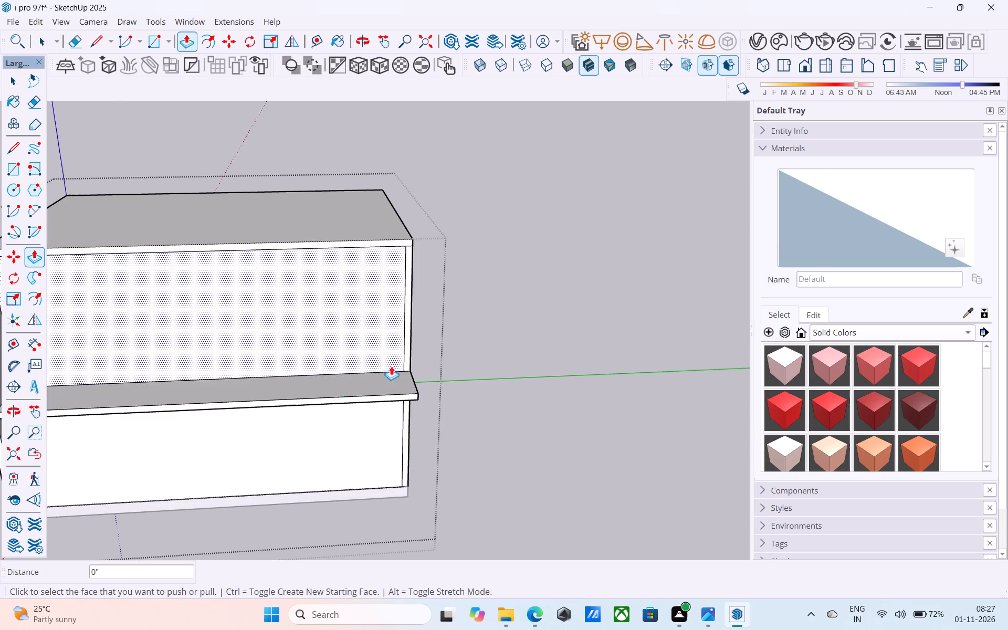
pyautogui.scroll(6, 415, 359)
pyautogui.doubleClick(400, 356)
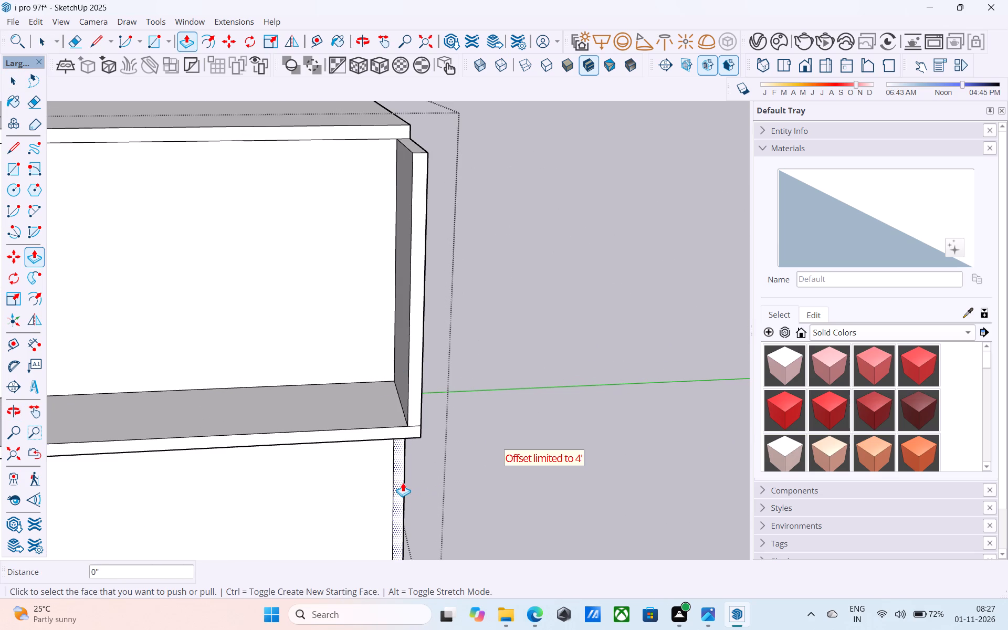
pyautogui.doubleClick(402, 481)
# Extrude the roof slab's edge face above the recessed wall 4' outward, flush with the side fins.
pyautogui.scroll(-10, 402, 482)
pyautogui.scroll(-5, 602, 418)
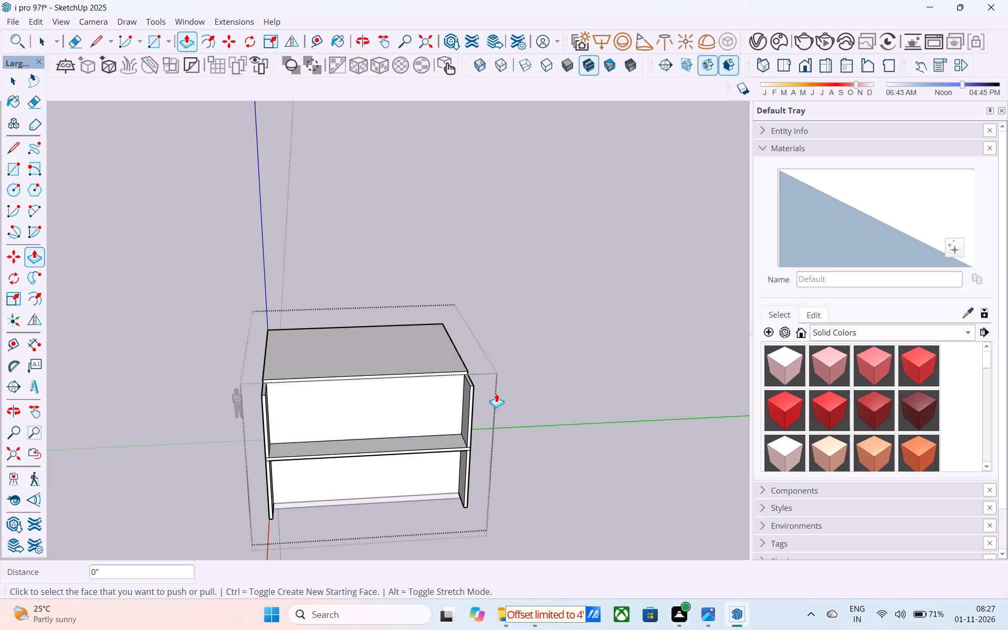
pyautogui.scroll(11, 318, 376)
pyautogui.doubleClick(320, 380)
pyautogui.scroll(-12, 324, 370)
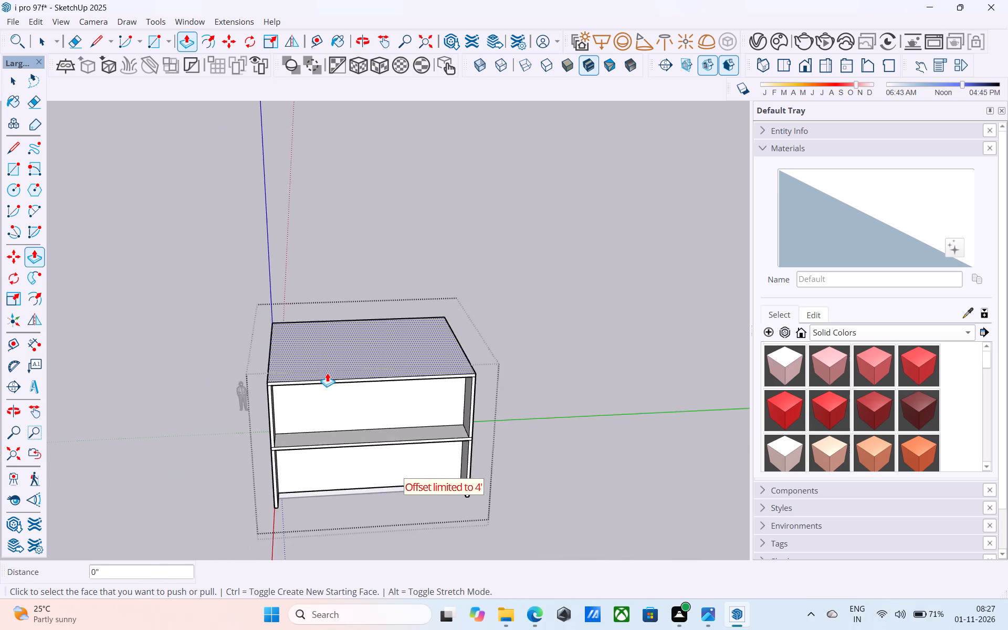
# Draw a vertical line down the middle of the recessed upper-storey wall, between the floor slab and the roof slab.
pyautogui.moveTo(327, 373); pyautogui.dragTo(350, 303, button='middle')
pyautogui.scroll(-3, 350, 303)
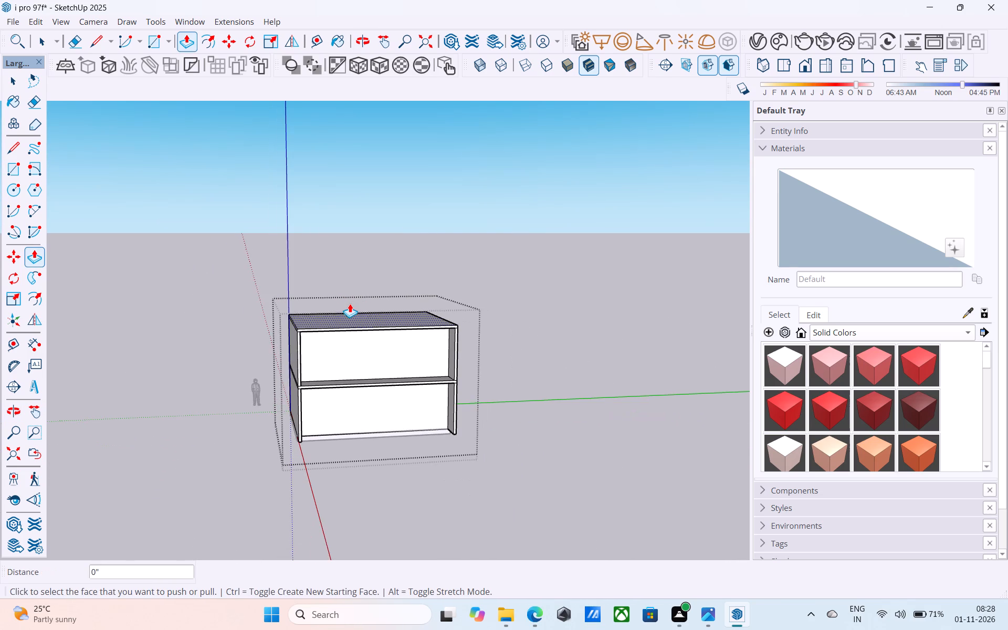
pyautogui.moveTo(406, 365); pyautogui.dragTo(394, 367, button='middle')
pyautogui.scroll(3, 391, 366)
pyautogui.press('l')
pyautogui.scroll(7, 391, 365)
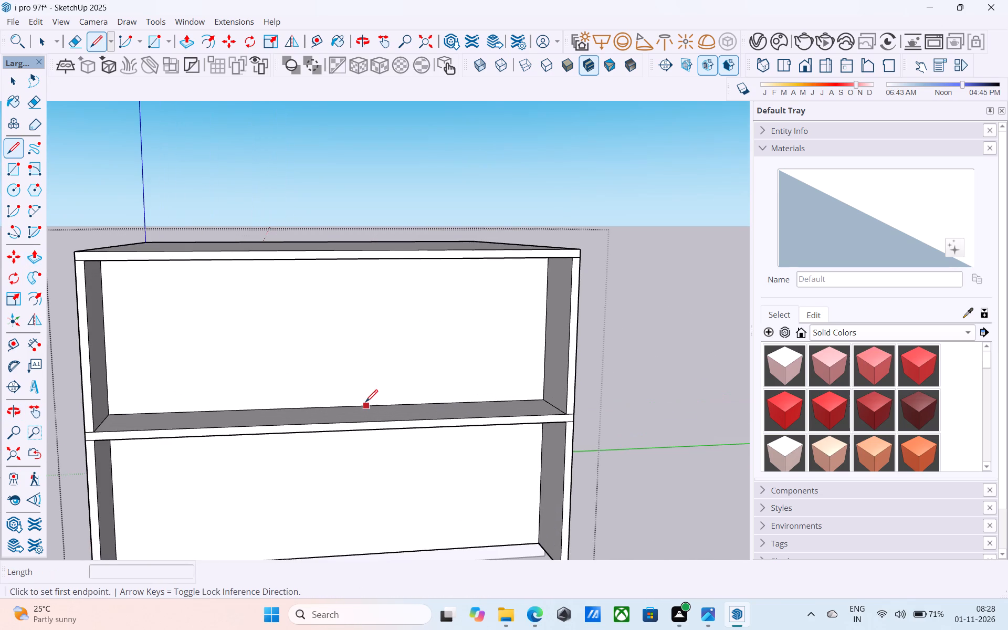
pyautogui.click(338, 406)
pyautogui.moveTo(338, 406); pyautogui.dragTo(315, 321, button='middle')
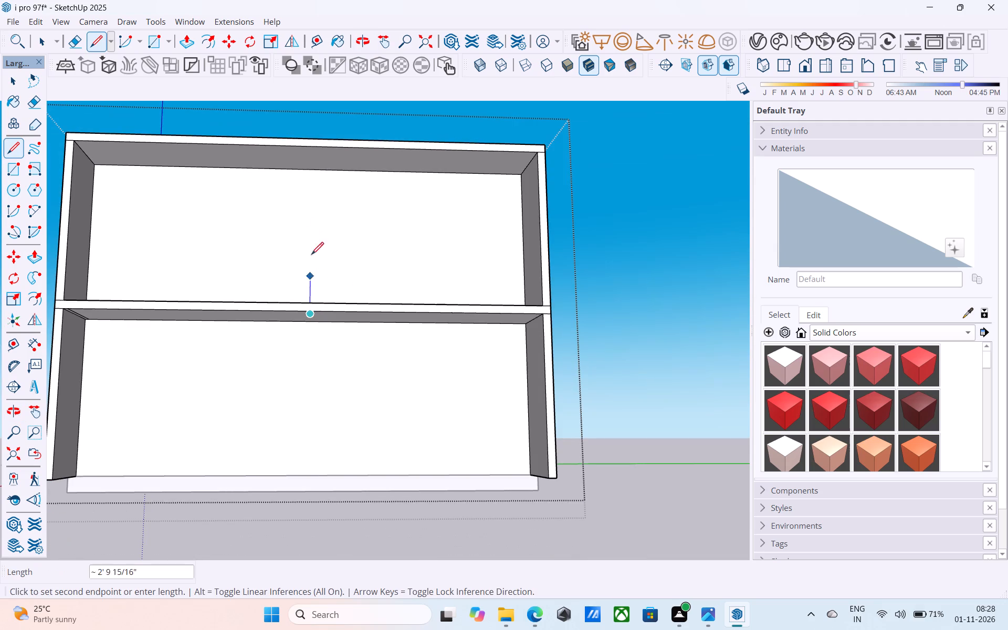
pyautogui.click(310, 172)
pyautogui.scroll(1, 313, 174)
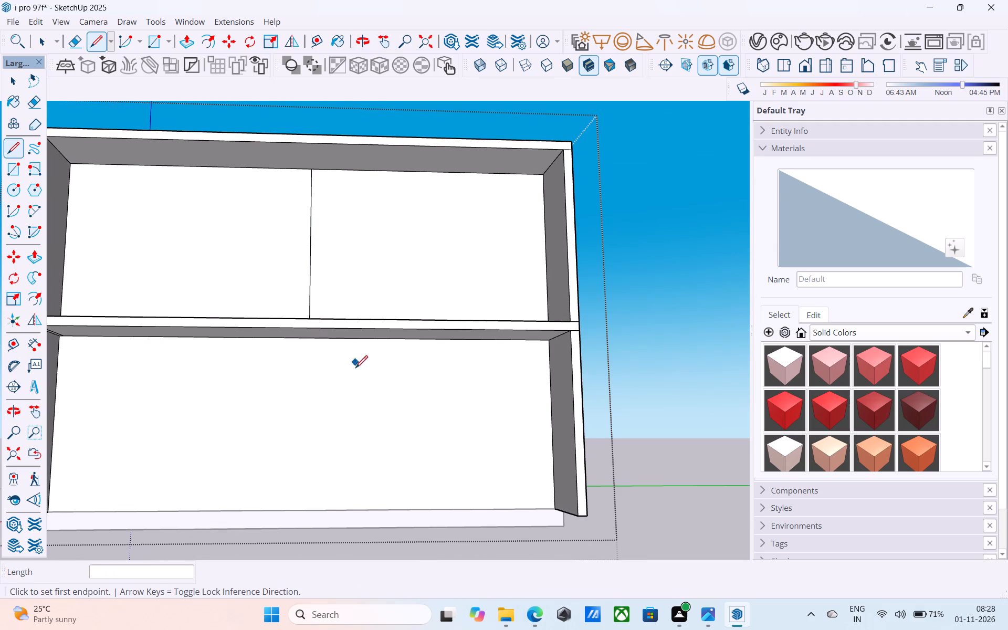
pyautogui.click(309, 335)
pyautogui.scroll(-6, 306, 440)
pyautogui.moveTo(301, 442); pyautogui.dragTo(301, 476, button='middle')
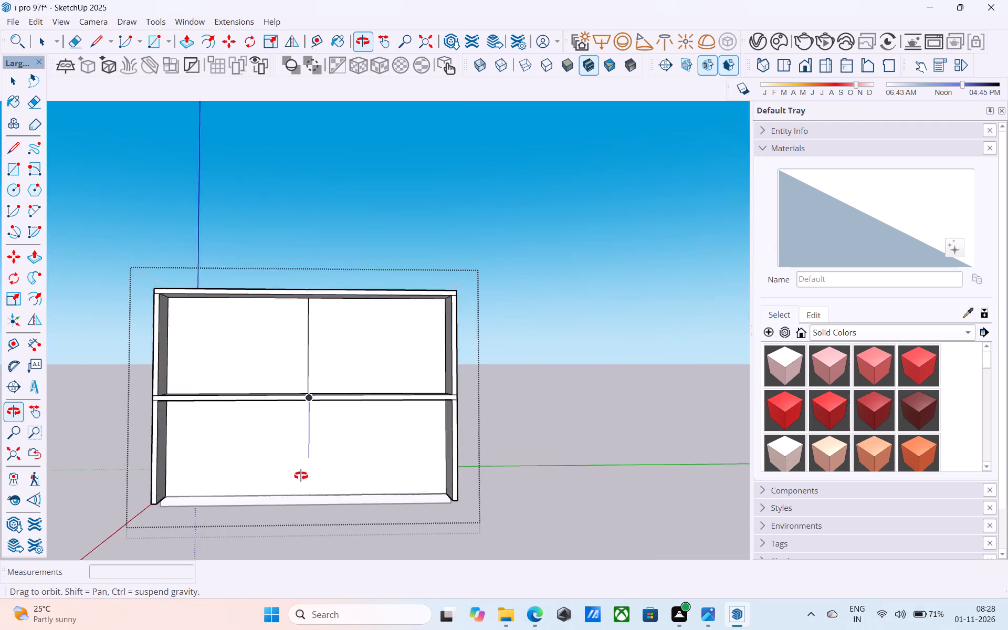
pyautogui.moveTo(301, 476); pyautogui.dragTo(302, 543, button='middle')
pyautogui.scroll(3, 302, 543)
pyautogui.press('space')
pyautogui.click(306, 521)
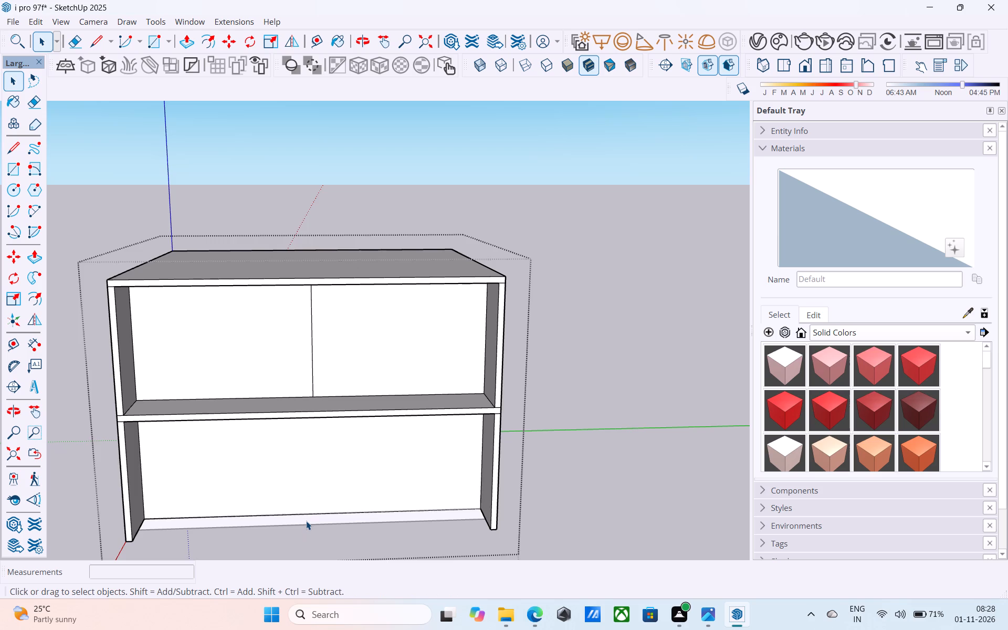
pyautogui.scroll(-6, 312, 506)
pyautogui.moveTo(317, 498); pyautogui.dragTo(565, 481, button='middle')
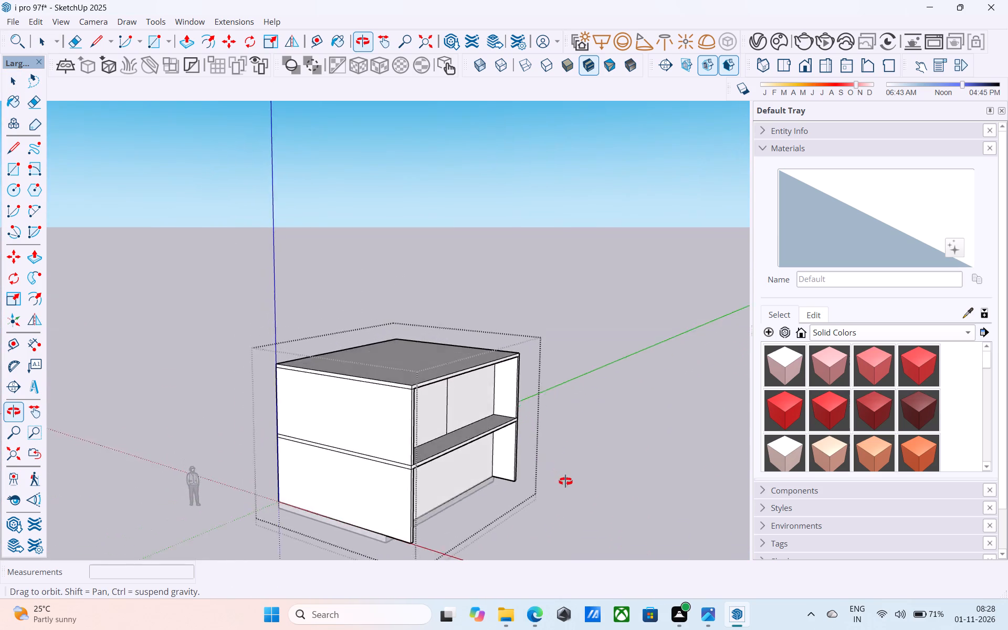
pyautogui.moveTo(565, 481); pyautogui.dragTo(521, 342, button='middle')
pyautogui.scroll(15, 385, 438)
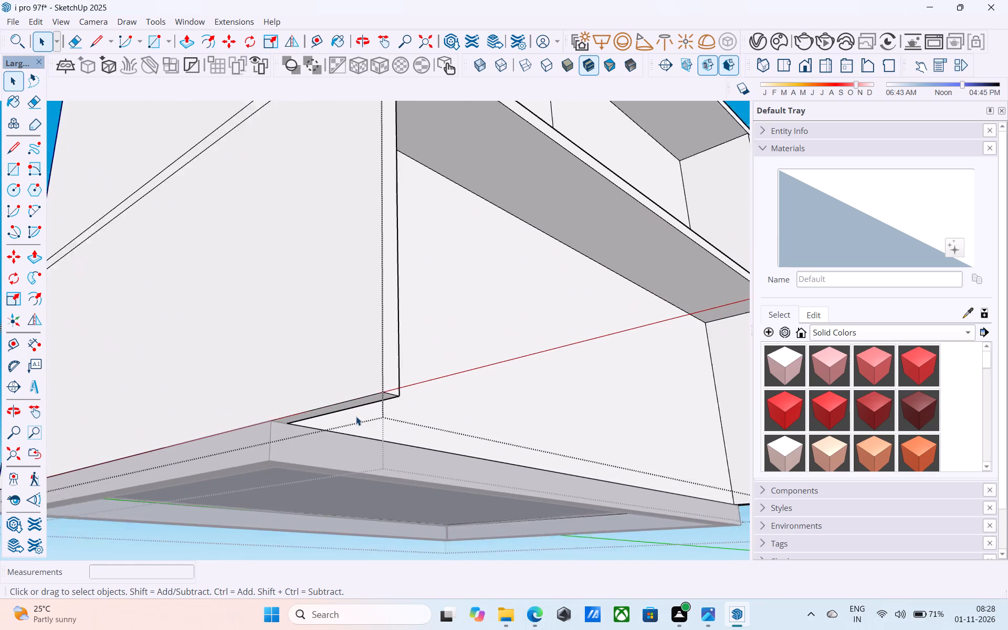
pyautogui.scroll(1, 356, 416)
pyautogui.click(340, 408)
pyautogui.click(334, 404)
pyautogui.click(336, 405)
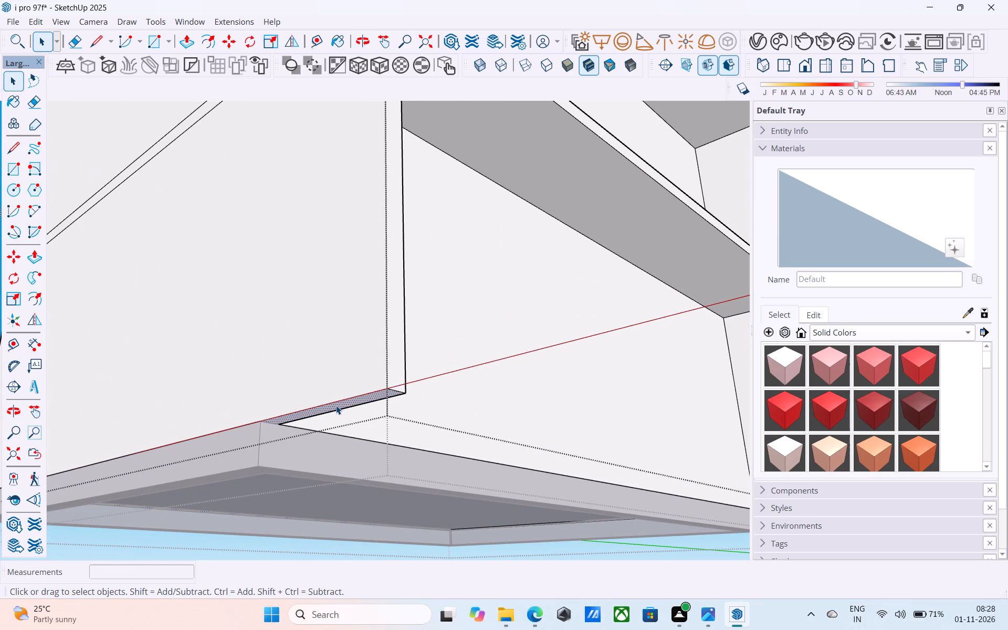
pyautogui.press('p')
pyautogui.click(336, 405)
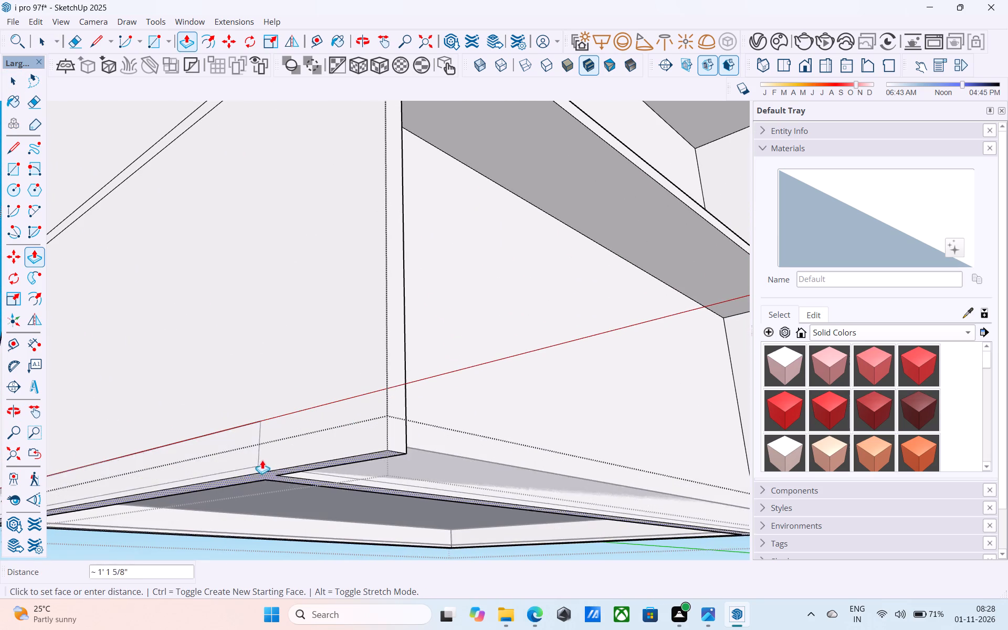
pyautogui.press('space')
# Draw a 6" line across the underside of the red-axis end fin where it meets the building's base.
pyautogui.moveTo(272, 443); pyautogui.dragTo(258, 427, button='middle')
pyautogui.press('l')
pyautogui.scroll(5, 278, 440)
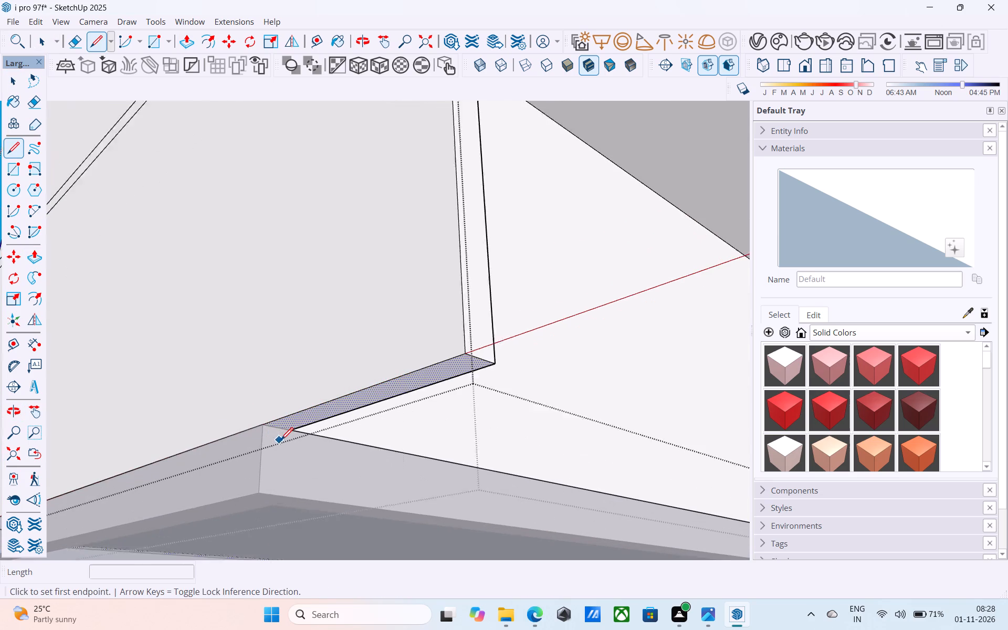
pyautogui.click(292, 433)
pyautogui.click(265, 422)
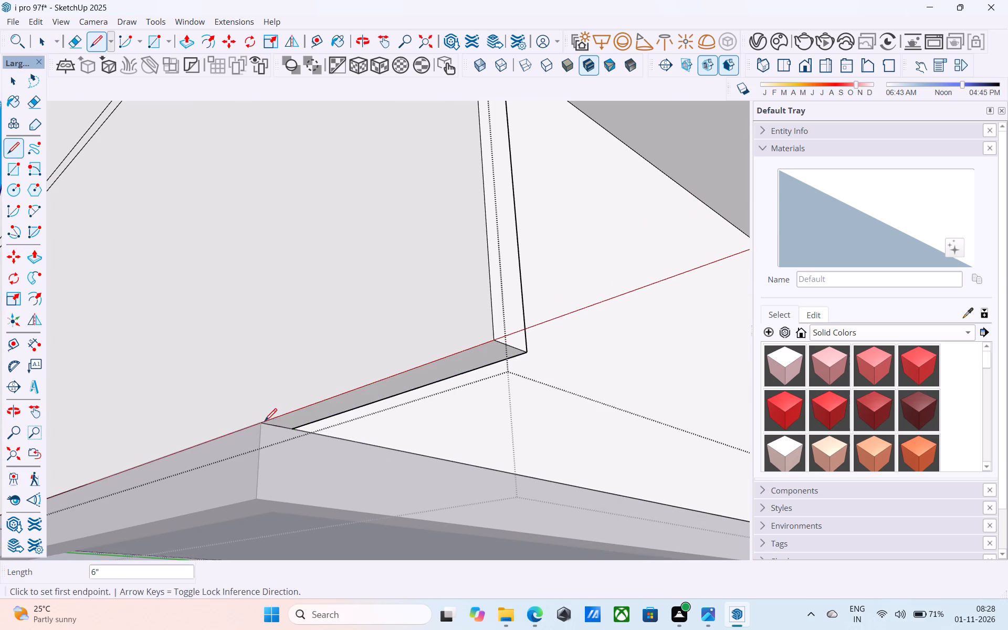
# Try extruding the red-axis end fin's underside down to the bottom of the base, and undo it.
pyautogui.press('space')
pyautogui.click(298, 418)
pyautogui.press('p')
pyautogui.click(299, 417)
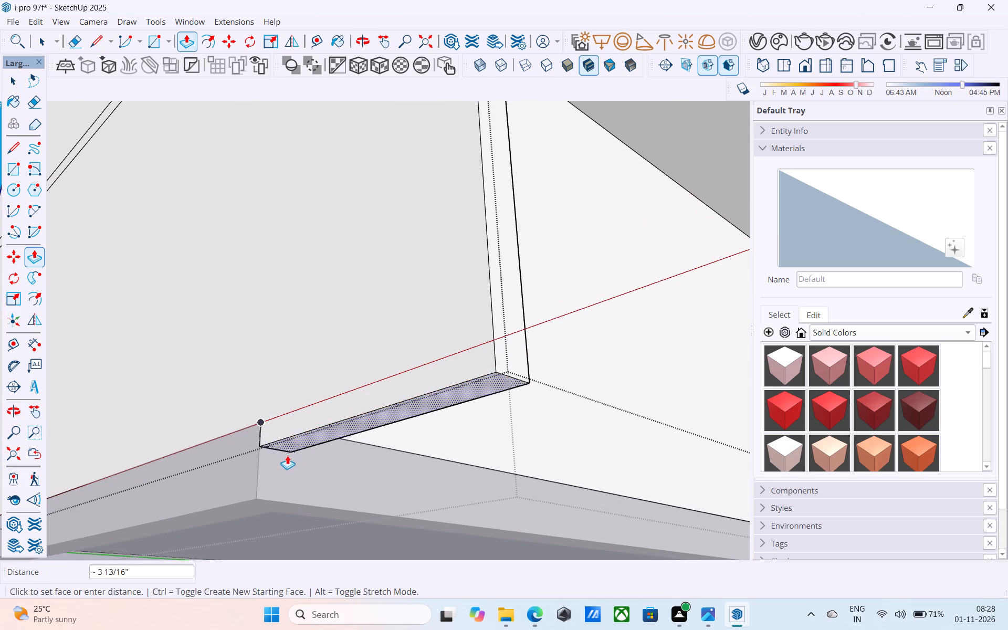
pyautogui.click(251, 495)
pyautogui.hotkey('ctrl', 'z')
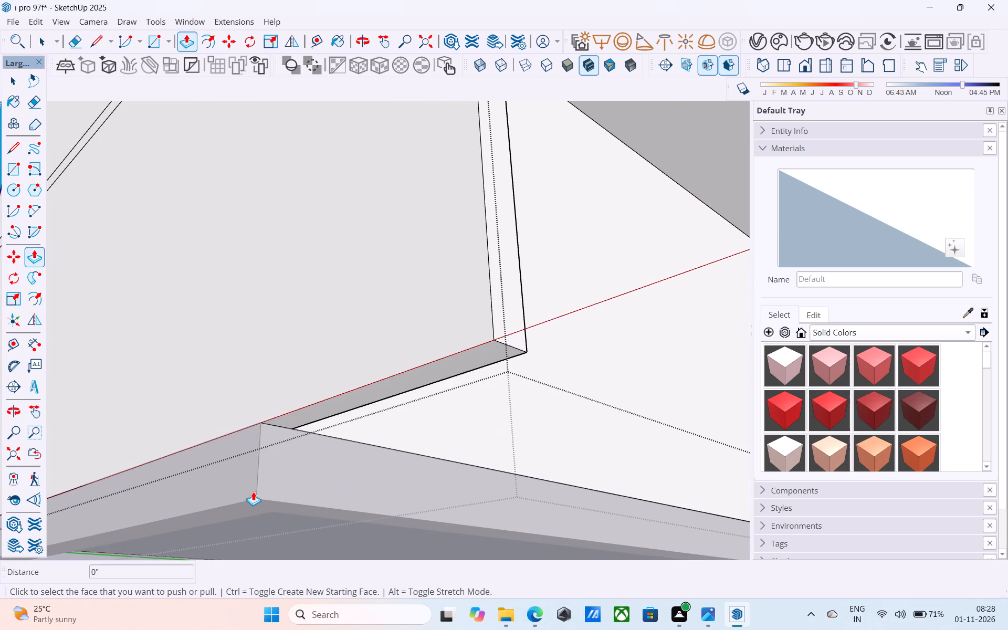
# Extrude the red-axis end fin's underside 1' downward to the bottom edge of the building's base.
pyautogui.click(314, 411)
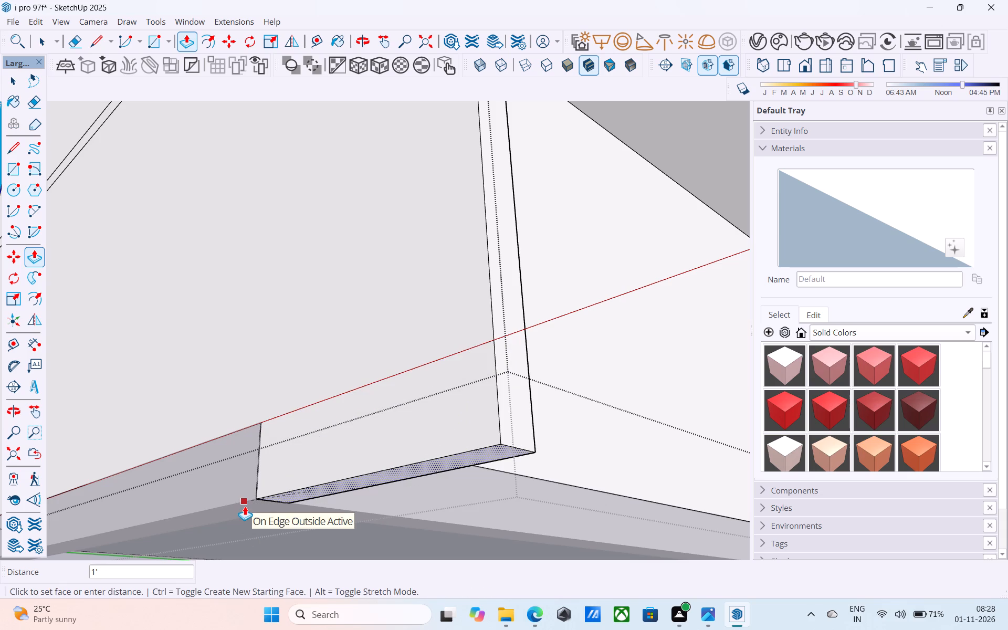
pyautogui.click(245, 506)
pyautogui.press('space')
# Draw a 4' horizontal line across the red-axis end fin's inner face, level with the top of the base band.
pyautogui.scroll(-5, 373, 472)
pyautogui.moveTo(378, 471); pyautogui.dragTo(73, 541, button='middle')
pyautogui.scroll(-7, 213, 484)
pyautogui.moveTo(415, 437); pyautogui.dragTo(394, 472, button='middle')
pyautogui.press('l')
pyautogui.scroll(6, 449, 412)
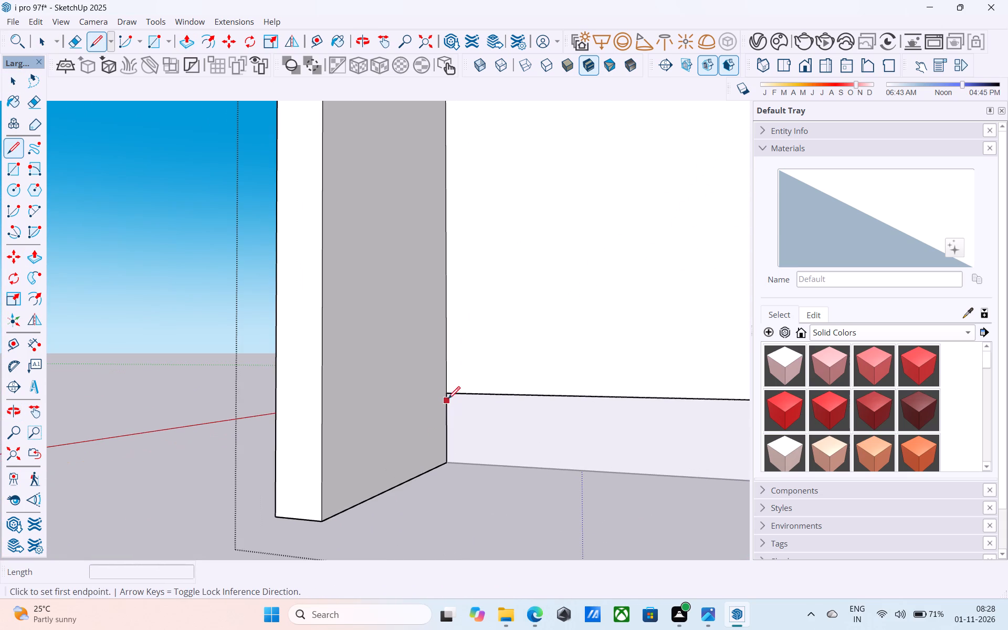
pyautogui.click(449, 396)
pyautogui.click(324, 412)
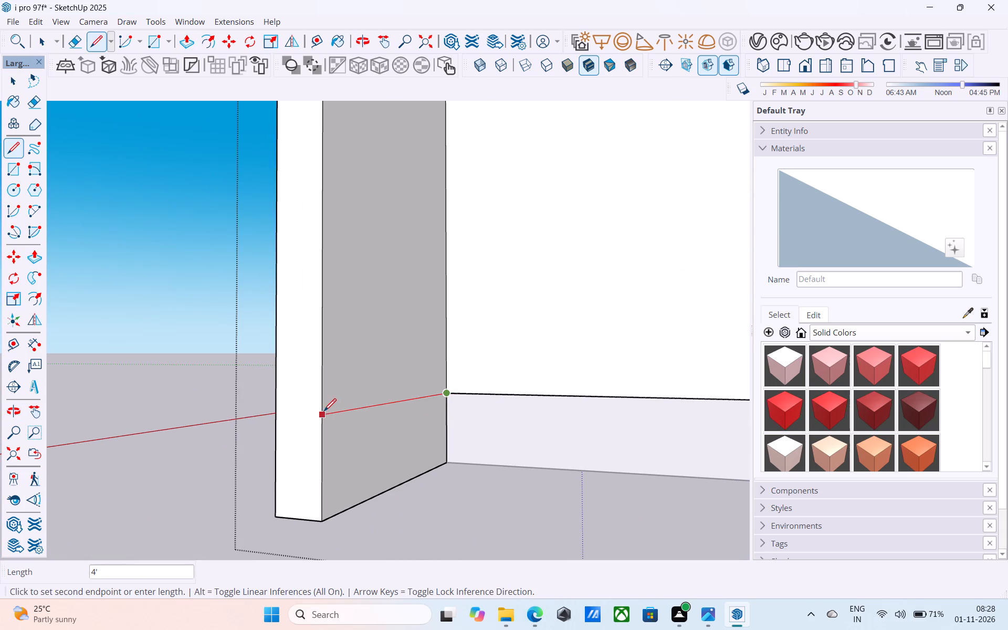
# Extrude the lower part of the red-axis end fin's inner face 29' 6" to the far fin's outer side, forming a base slab.
pyautogui.press('space')
pyautogui.click(355, 439)
pyautogui.press('p')
pyautogui.click(355, 438)
pyautogui.scroll(-3, 384, 432)
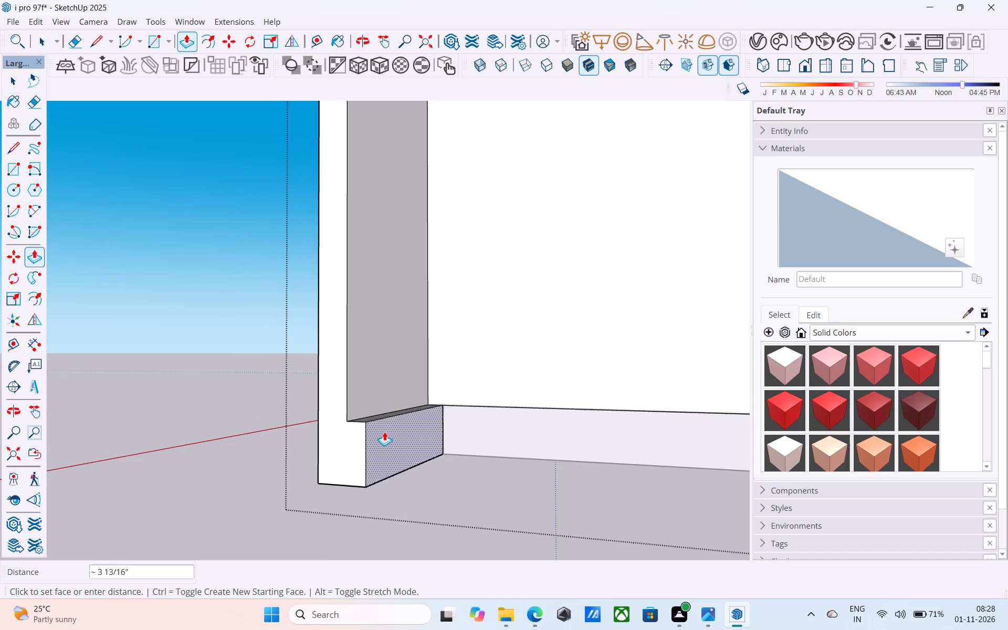
pyautogui.scroll(-18, 384, 432)
pyautogui.moveTo(396, 437); pyautogui.dragTo(475, 444, button='middle')
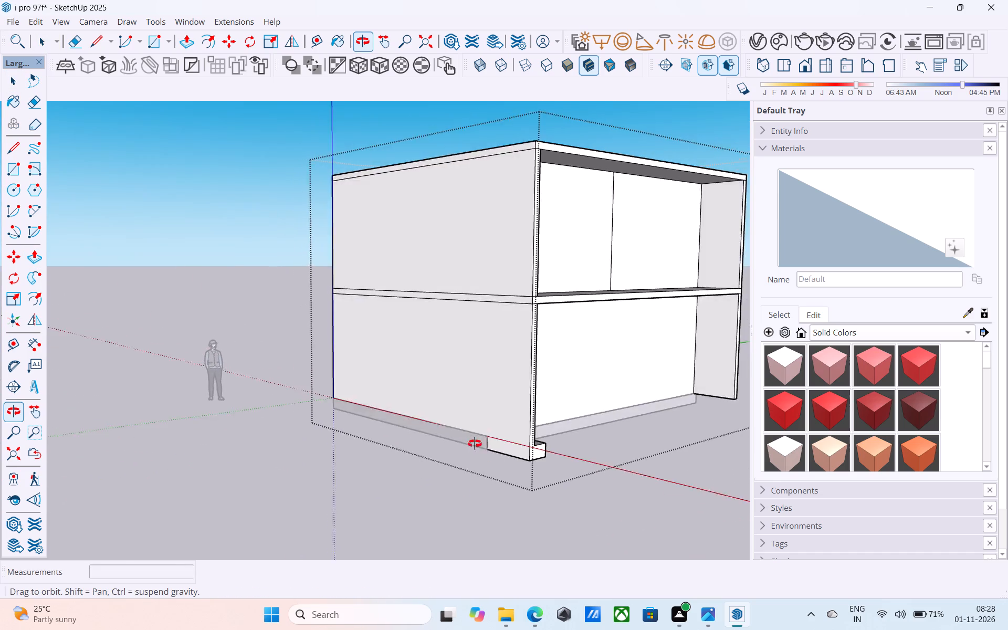
pyautogui.moveTo(475, 444); pyautogui.dragTo(0, 419, button='middle')
pyautogui.moveTo(310, 382); pyautogui.dragTo(10, 379, button='middle')
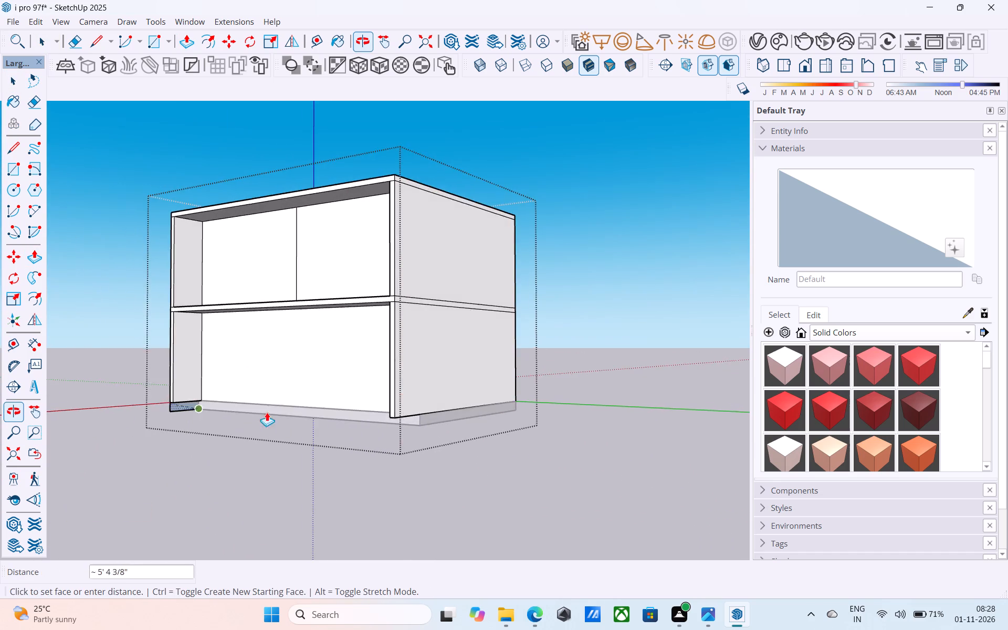
pyautogui.scroll(10, 306, 412)
pyautogui.scroll(4, 409, 409)
pyautogui.click(408, 407)
pyautogui.scroll(-5, 408, 406)
pyautogui.moveTo(408, 406); pyautogui.dragTo(496, 469, button='middle')
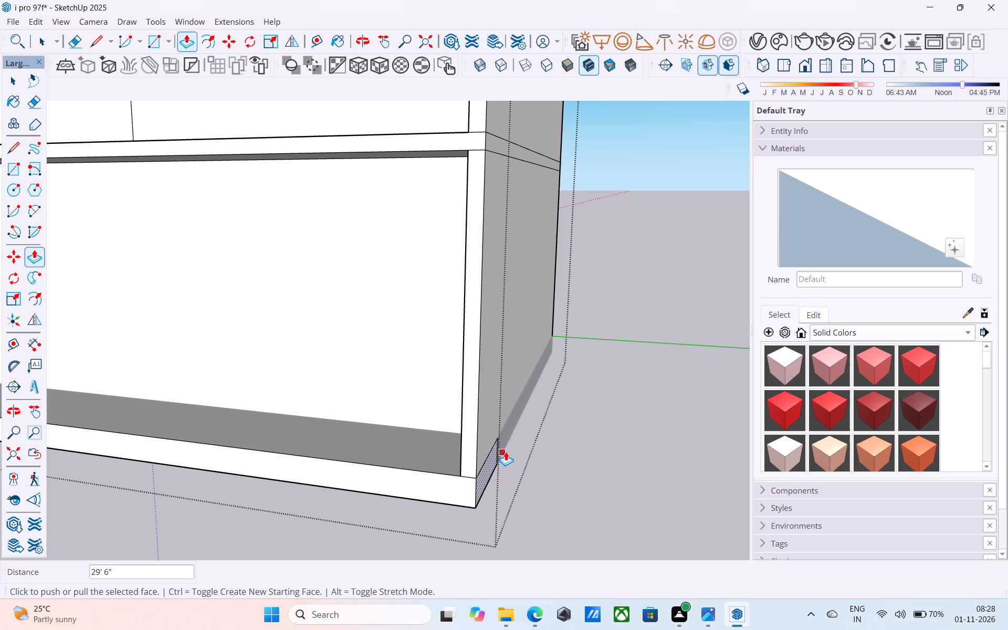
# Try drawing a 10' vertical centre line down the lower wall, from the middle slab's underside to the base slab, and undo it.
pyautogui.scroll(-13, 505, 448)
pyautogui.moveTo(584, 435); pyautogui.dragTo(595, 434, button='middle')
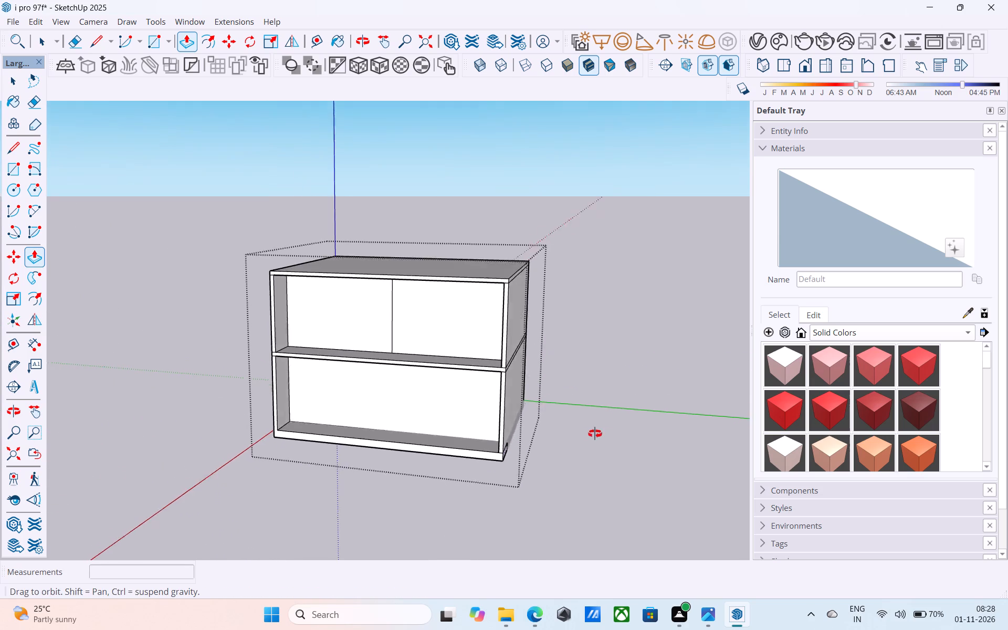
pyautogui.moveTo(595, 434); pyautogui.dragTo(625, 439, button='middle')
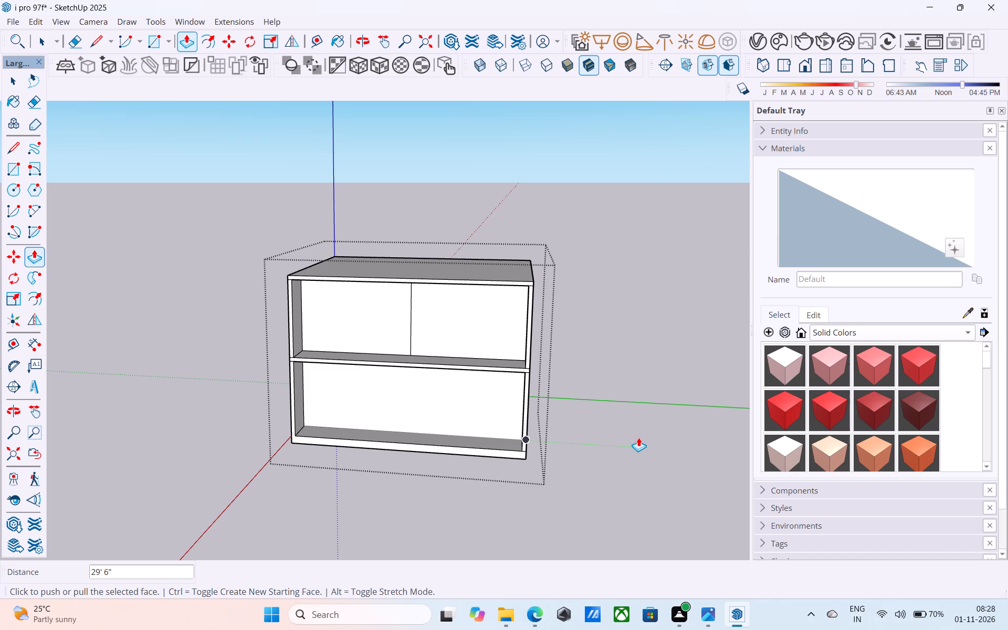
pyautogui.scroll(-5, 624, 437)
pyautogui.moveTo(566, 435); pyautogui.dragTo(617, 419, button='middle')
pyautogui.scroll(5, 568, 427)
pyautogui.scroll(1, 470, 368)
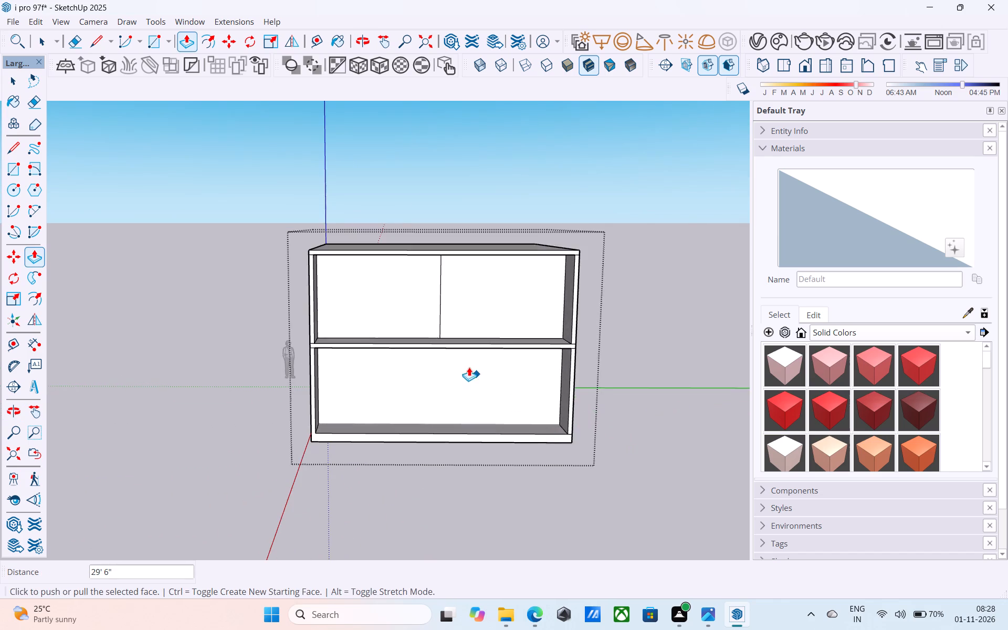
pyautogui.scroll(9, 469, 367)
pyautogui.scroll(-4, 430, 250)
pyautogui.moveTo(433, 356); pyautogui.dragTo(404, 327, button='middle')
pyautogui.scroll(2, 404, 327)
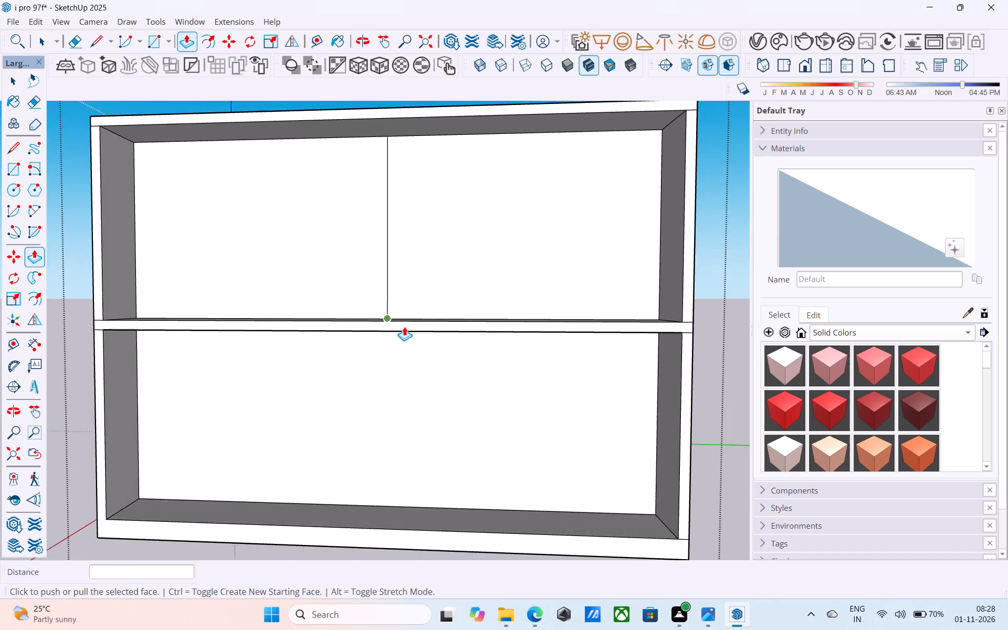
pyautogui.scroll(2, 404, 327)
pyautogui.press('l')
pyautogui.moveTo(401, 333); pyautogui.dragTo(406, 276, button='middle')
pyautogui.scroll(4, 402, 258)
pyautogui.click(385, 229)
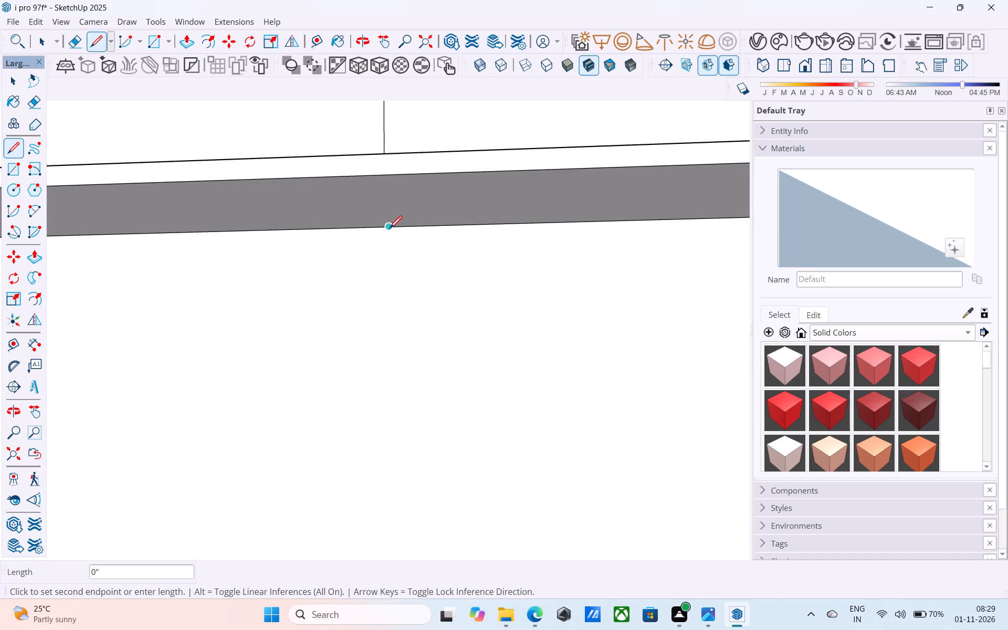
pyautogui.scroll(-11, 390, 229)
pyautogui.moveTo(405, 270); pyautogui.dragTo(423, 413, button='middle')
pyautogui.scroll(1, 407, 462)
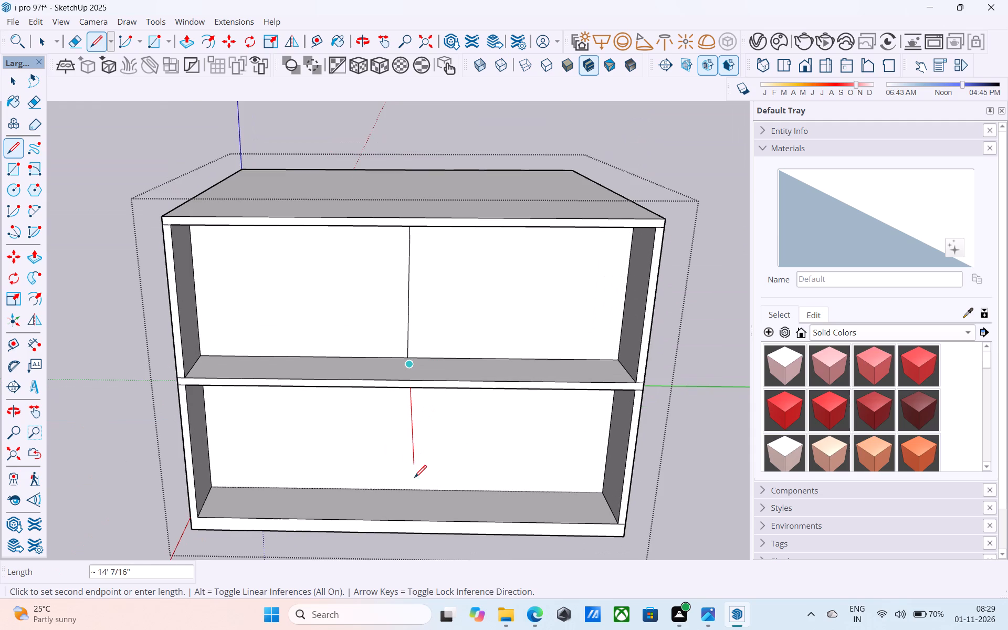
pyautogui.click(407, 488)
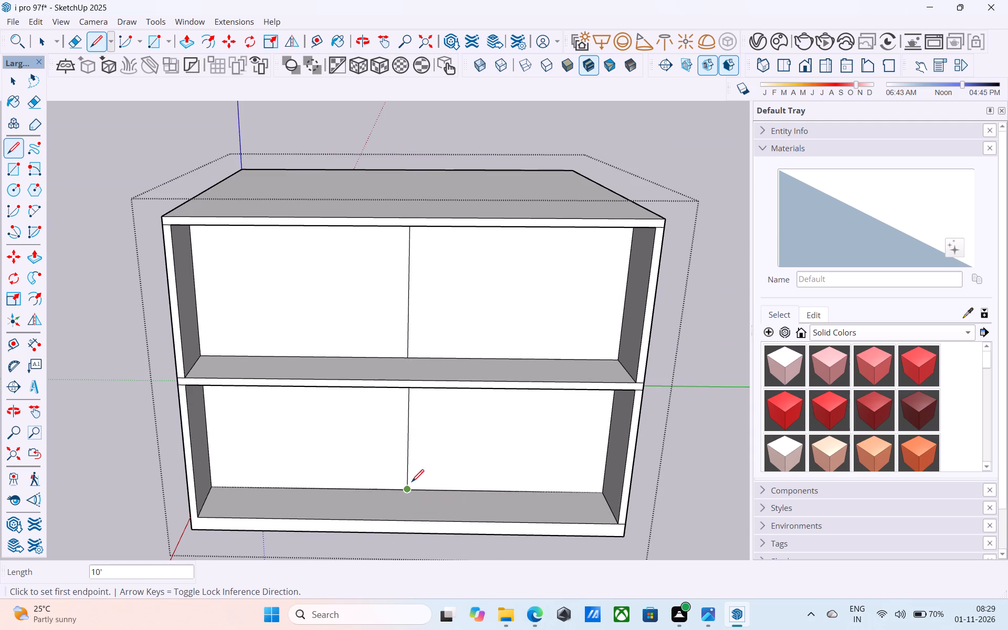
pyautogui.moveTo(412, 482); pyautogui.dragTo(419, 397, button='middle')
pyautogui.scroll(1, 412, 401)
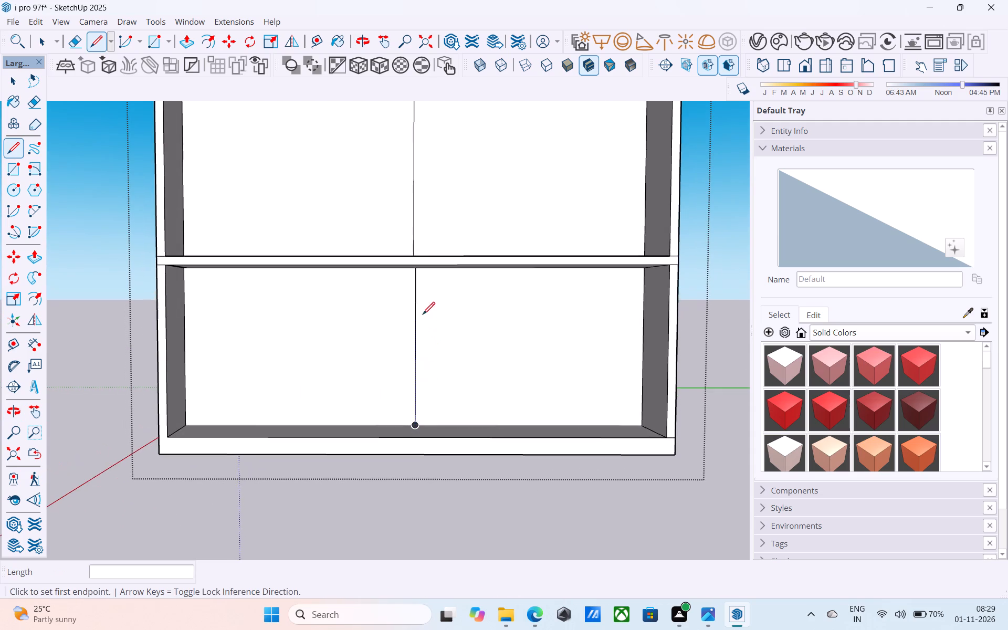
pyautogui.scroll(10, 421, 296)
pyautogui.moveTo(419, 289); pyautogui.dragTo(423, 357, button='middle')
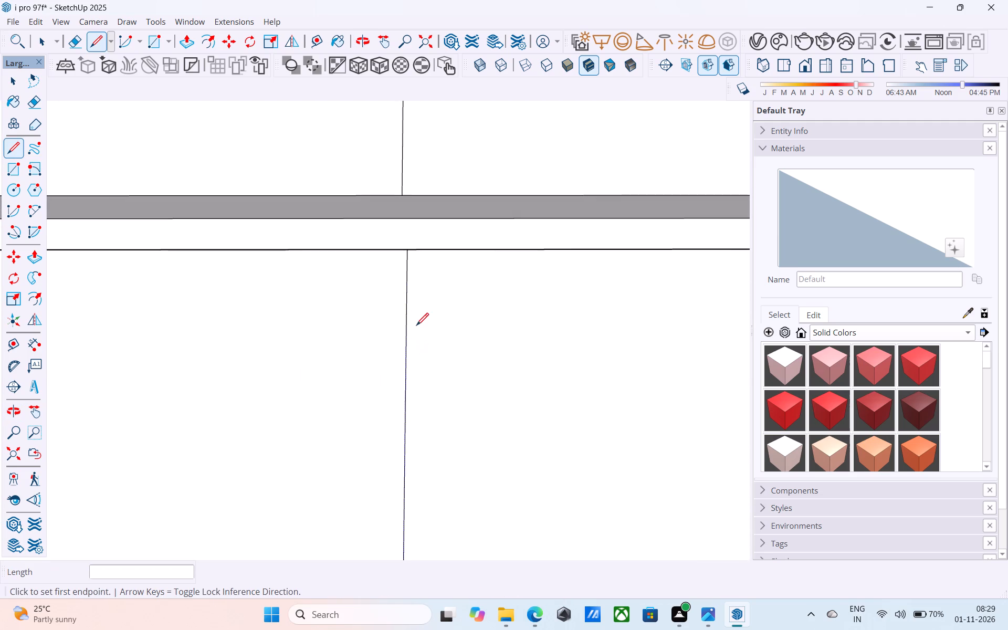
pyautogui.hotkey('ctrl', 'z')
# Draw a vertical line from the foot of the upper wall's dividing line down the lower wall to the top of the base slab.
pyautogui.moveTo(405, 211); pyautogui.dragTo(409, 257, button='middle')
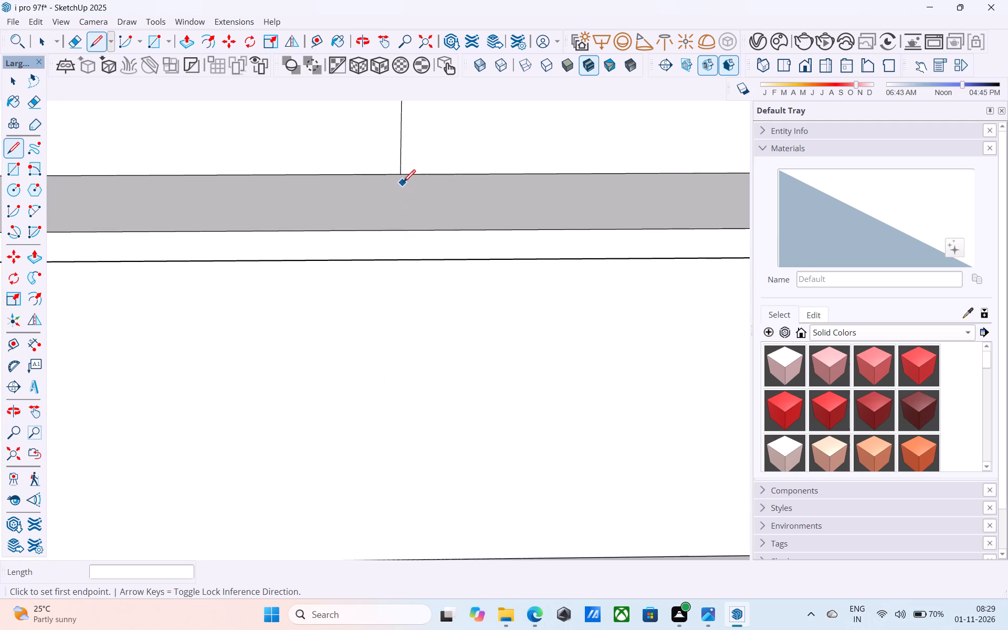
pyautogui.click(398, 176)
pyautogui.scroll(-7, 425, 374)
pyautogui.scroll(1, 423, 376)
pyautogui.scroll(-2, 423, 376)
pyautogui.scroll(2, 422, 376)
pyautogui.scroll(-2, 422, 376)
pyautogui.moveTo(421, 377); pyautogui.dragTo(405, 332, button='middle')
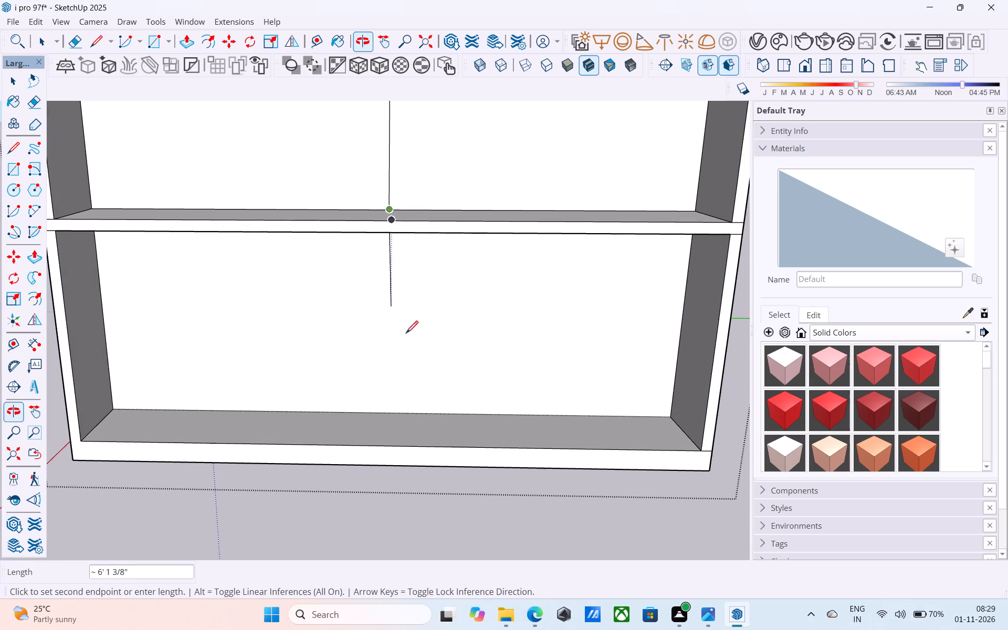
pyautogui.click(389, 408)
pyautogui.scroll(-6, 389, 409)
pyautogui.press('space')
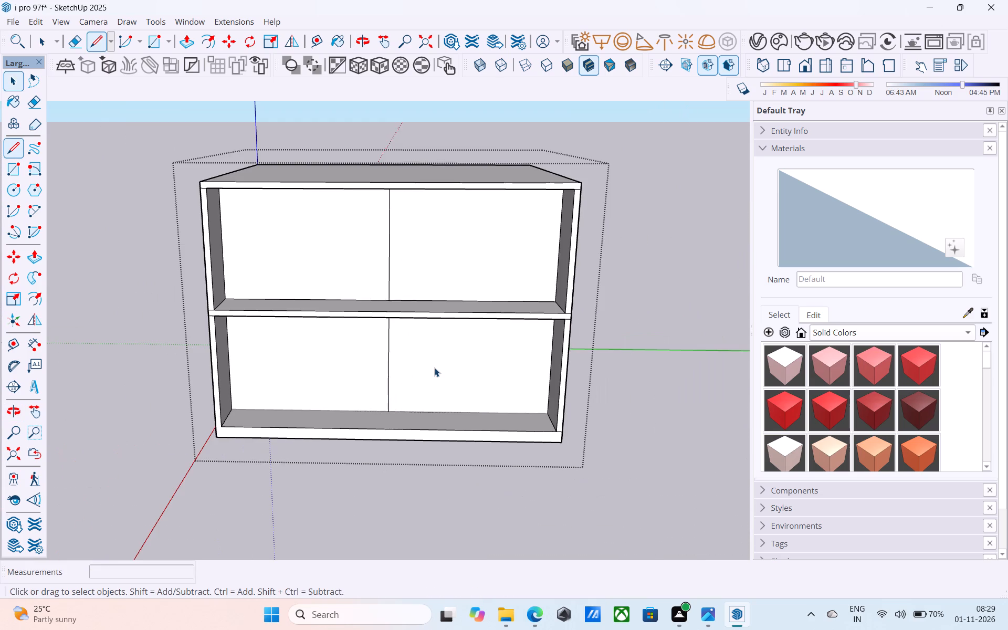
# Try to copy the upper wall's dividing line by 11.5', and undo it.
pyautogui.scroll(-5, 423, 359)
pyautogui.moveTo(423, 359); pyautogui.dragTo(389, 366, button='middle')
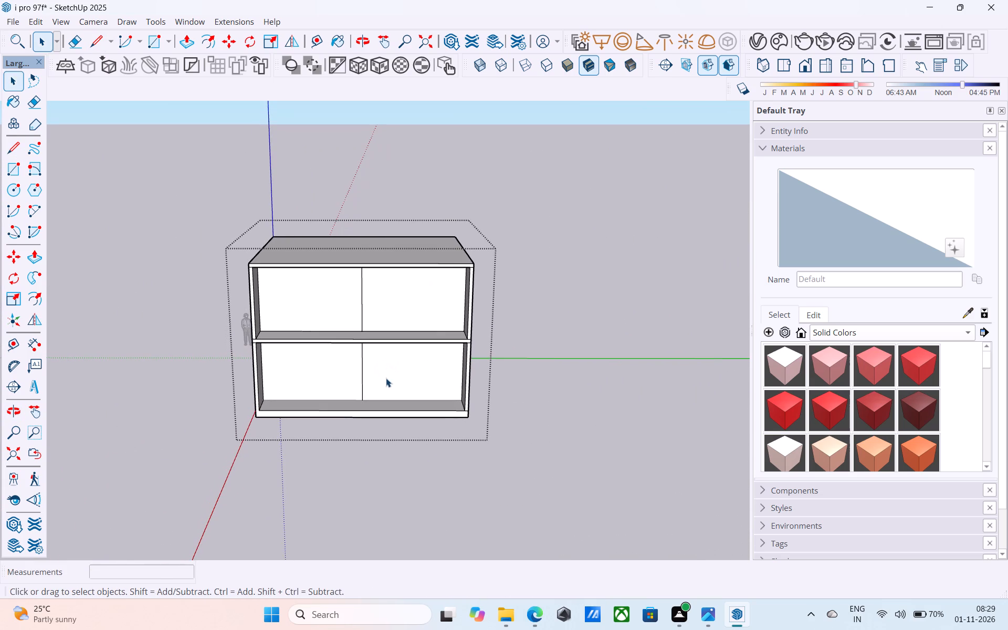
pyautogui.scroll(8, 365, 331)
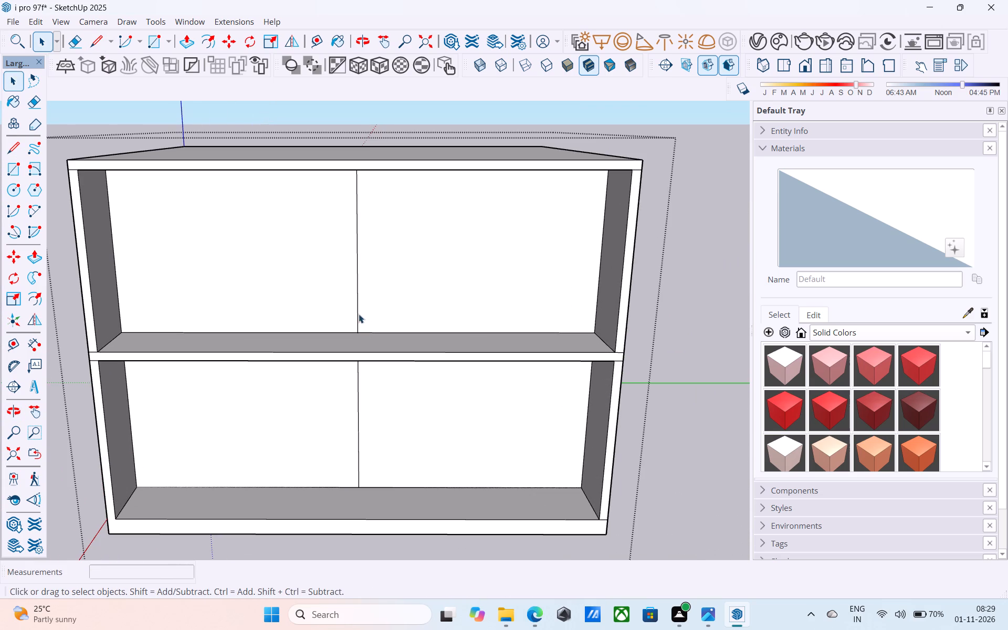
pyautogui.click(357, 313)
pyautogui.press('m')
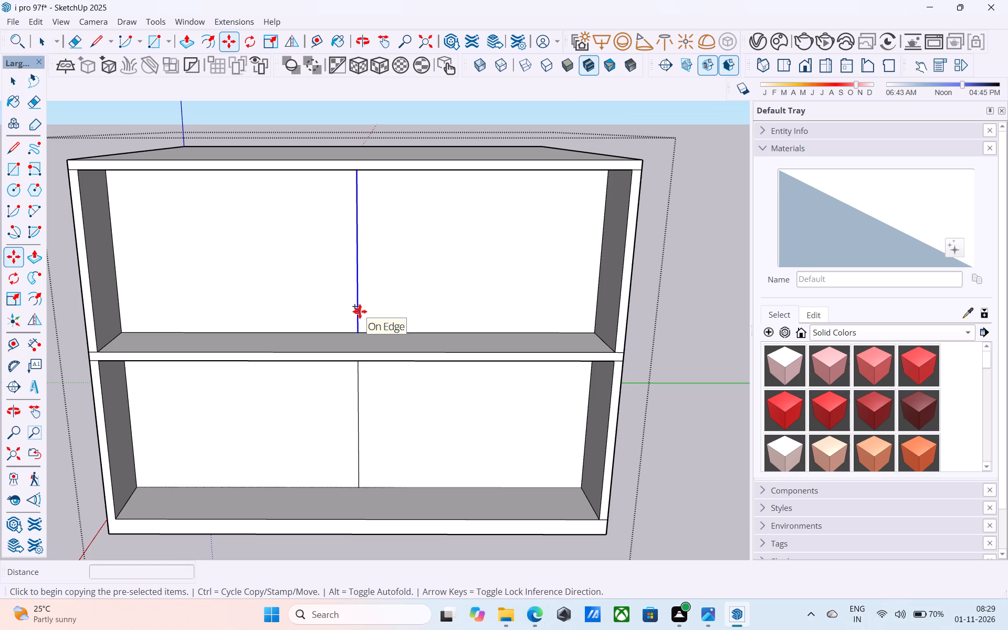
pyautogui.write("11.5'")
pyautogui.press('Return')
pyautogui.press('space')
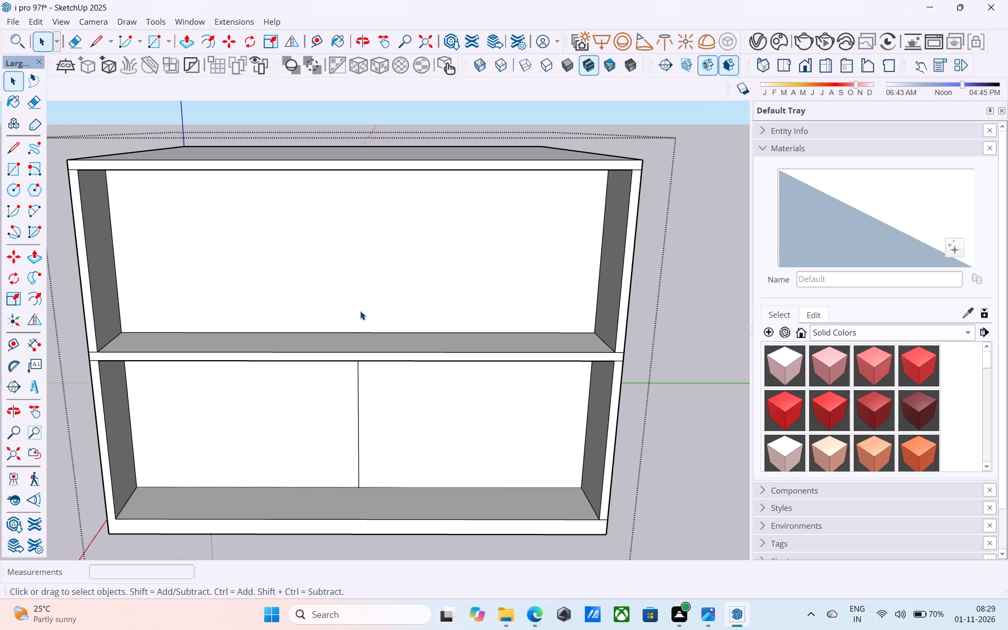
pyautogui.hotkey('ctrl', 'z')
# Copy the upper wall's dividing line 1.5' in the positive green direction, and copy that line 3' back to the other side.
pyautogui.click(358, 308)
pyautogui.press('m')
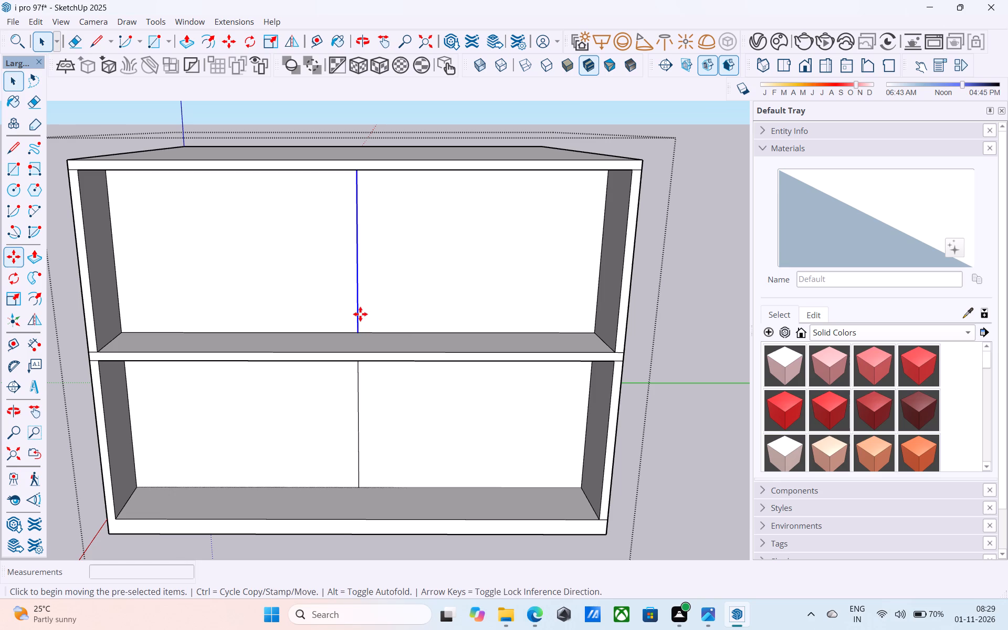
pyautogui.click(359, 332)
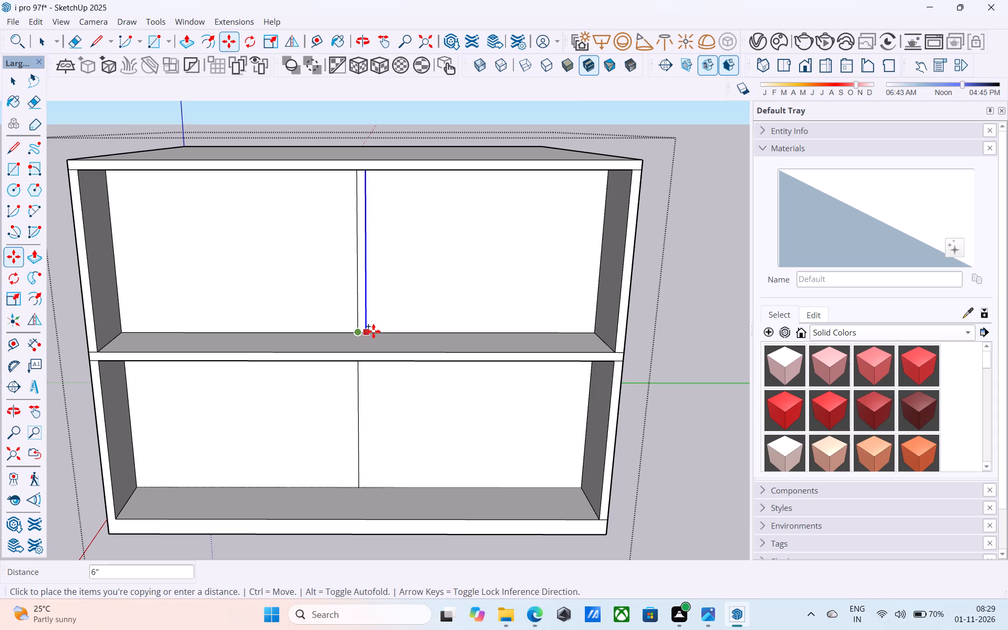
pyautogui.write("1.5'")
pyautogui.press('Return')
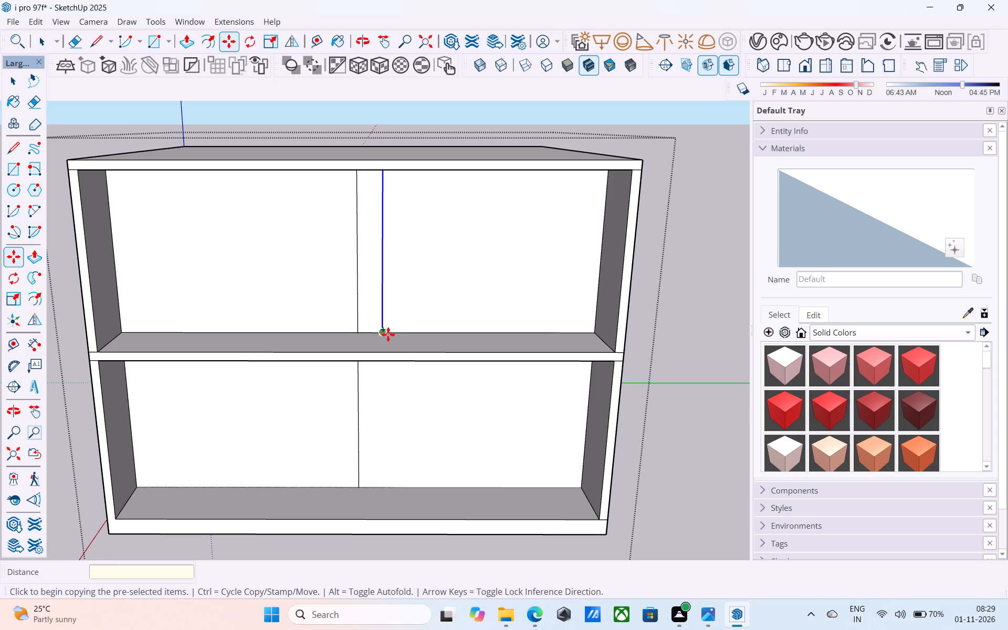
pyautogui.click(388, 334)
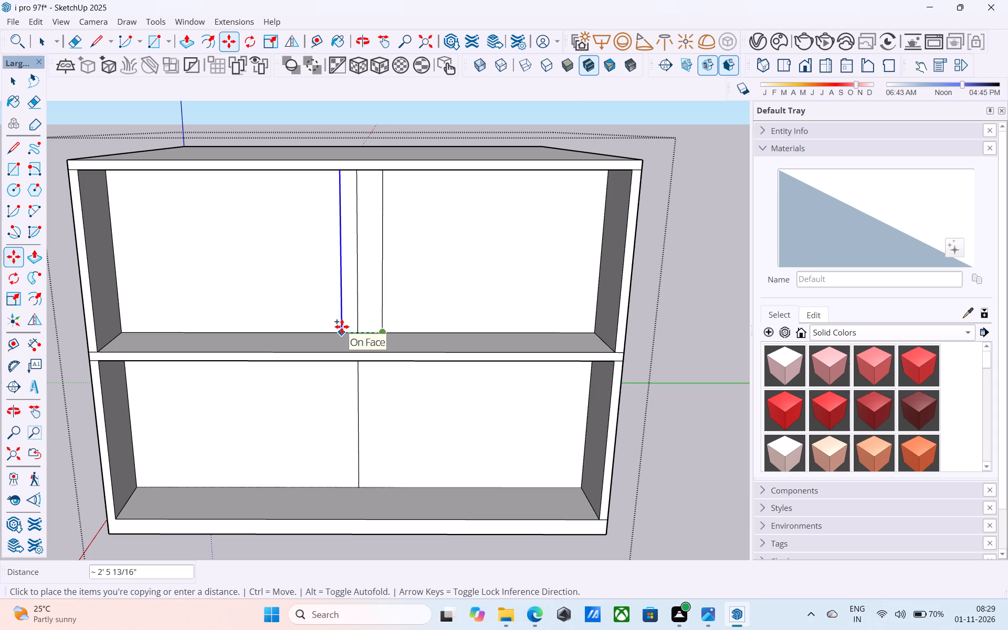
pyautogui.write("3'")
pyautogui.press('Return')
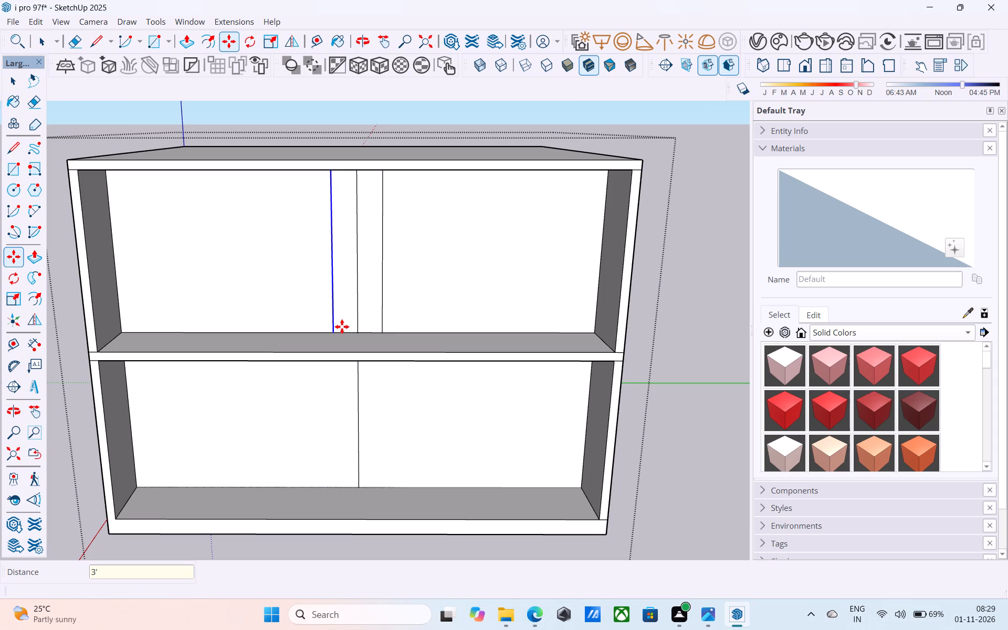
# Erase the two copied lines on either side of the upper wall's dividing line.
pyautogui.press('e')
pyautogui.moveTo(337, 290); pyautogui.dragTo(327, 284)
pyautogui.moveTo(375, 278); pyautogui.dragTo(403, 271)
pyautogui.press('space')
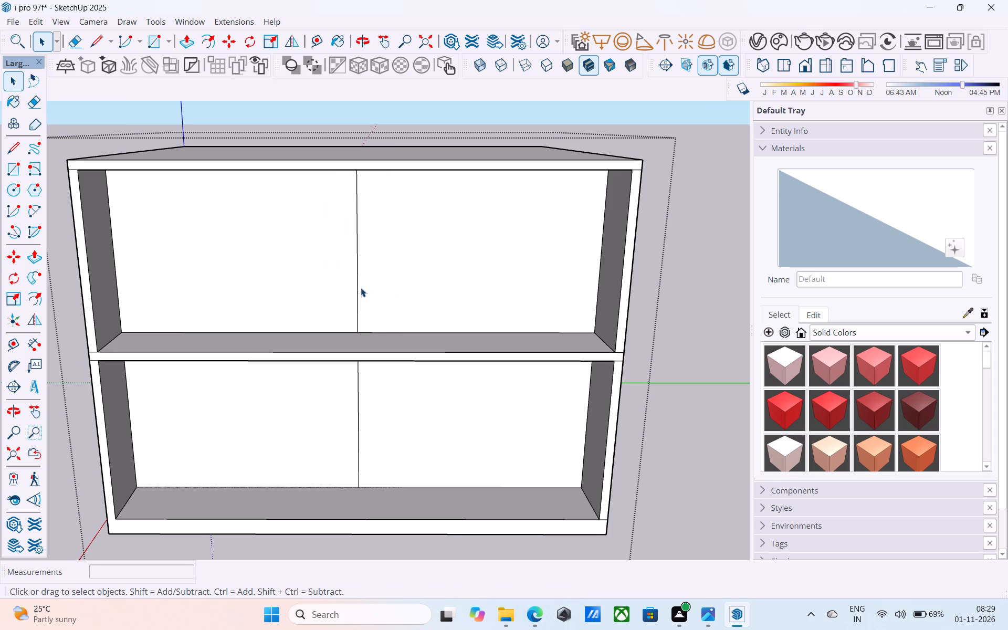
# Copy the upper wall's dividing line 1' in the negative green direction, and copy that line 2' back to the other side.
pyautogui.click(358, 288)
pyautogui.press('m')
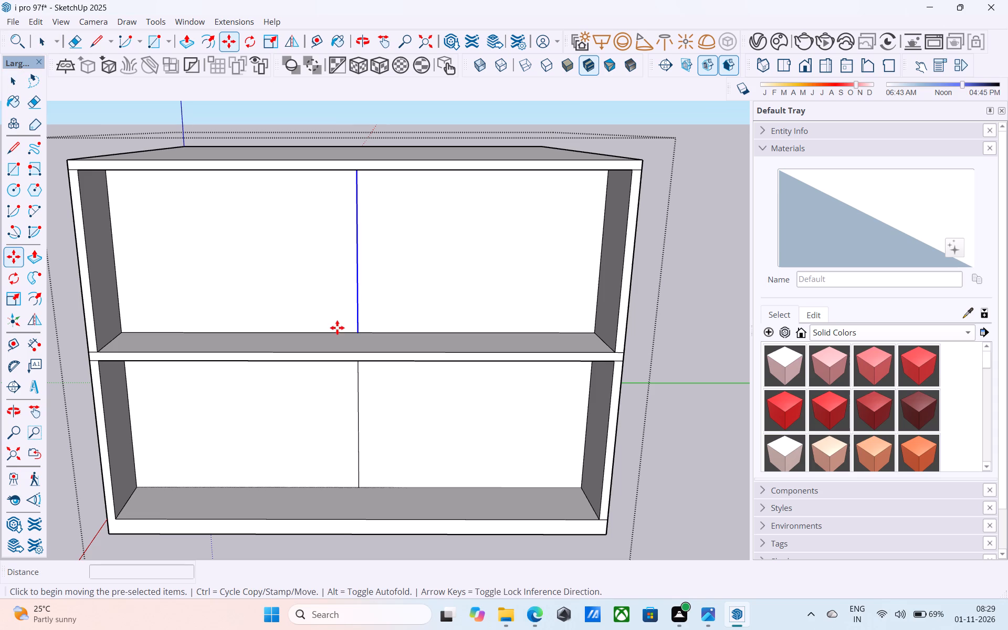
pyautogui.click(356, 331)
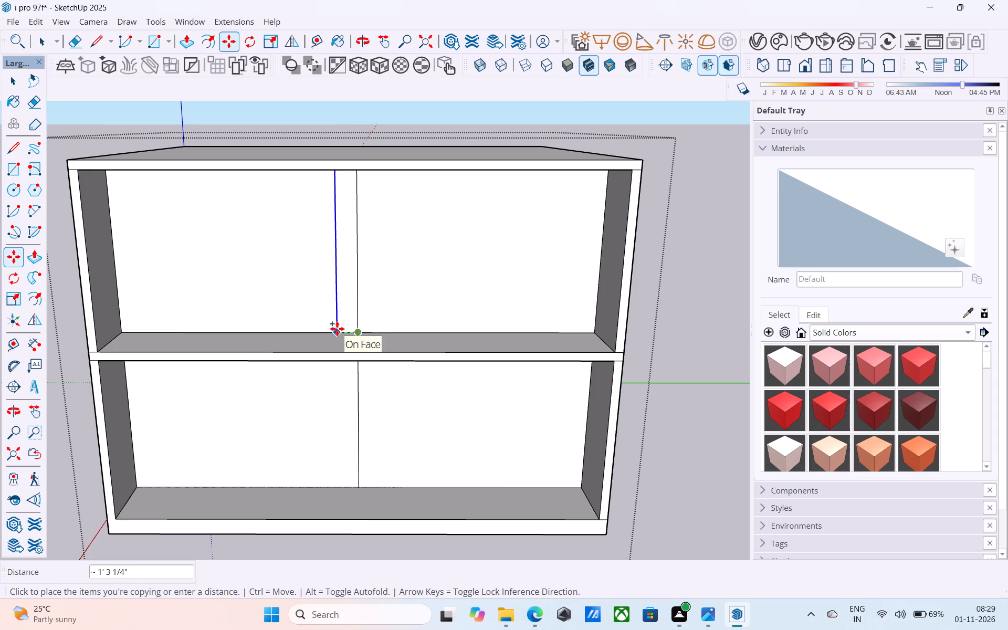
pyautogui.write("1'")
pyautogui.press('Return')
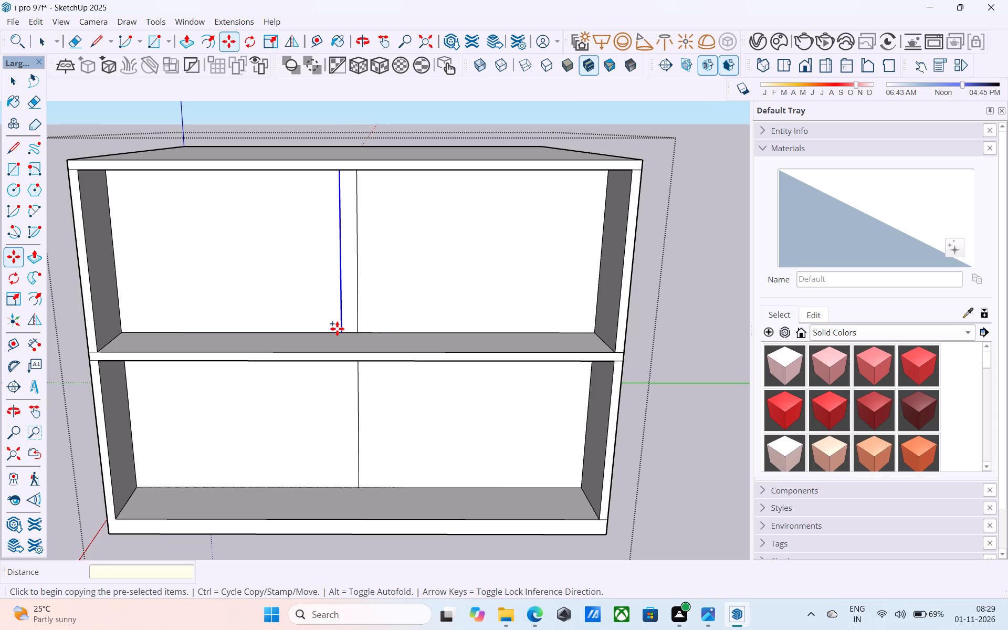
pyautogui.click(343, 333)
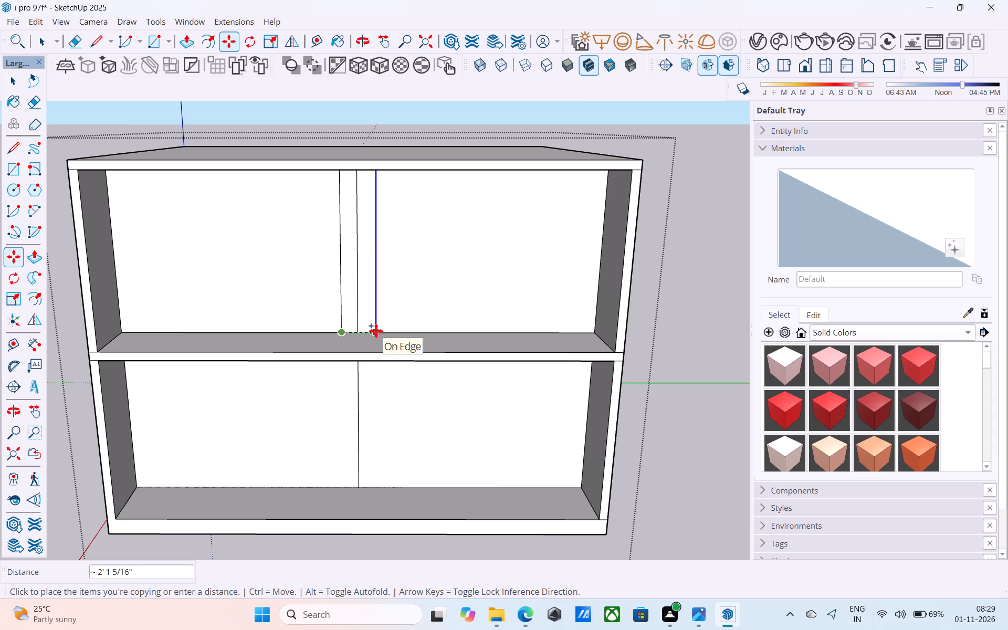
pyautogui.write("2'")
pyautogui.press('Return')
# Erase the original dividing line between the two copies, leaving a 2' wide central strip on the upper wall.
pyautogui.press('e')
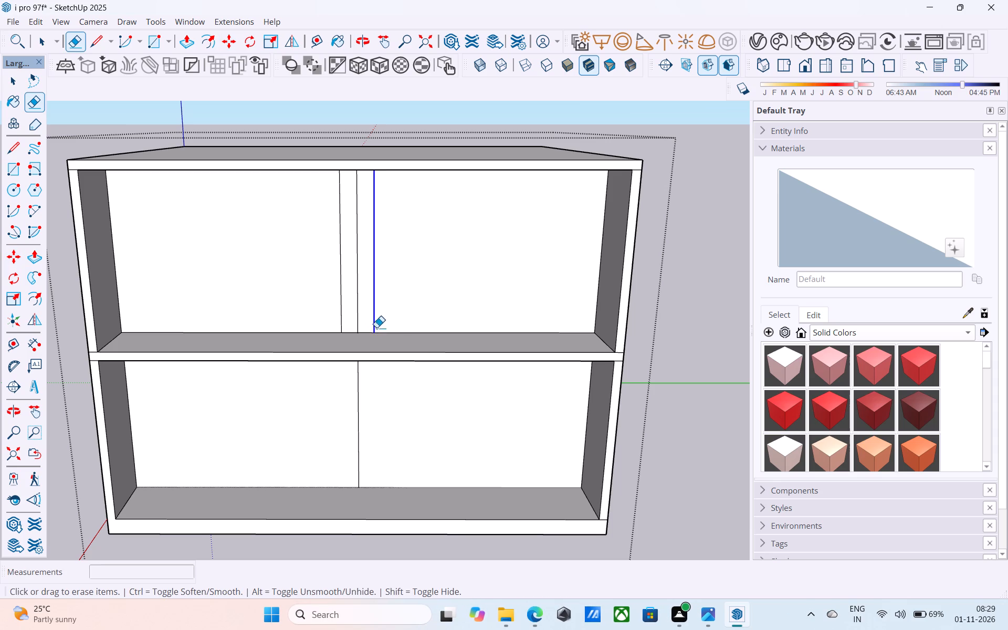
pyautogui.click(358, 311)
# Draw two 10' 6" vertical lines continuing both edges of the upper central strip down the lower wall to the base slab.
pyautogui.scroll(-7, 356, 310)
pyautogui.moveTo(356, 313); pyautogui.dragTo(350, 248, button='middle')
pyautogui.scroll(5, 360, 281)
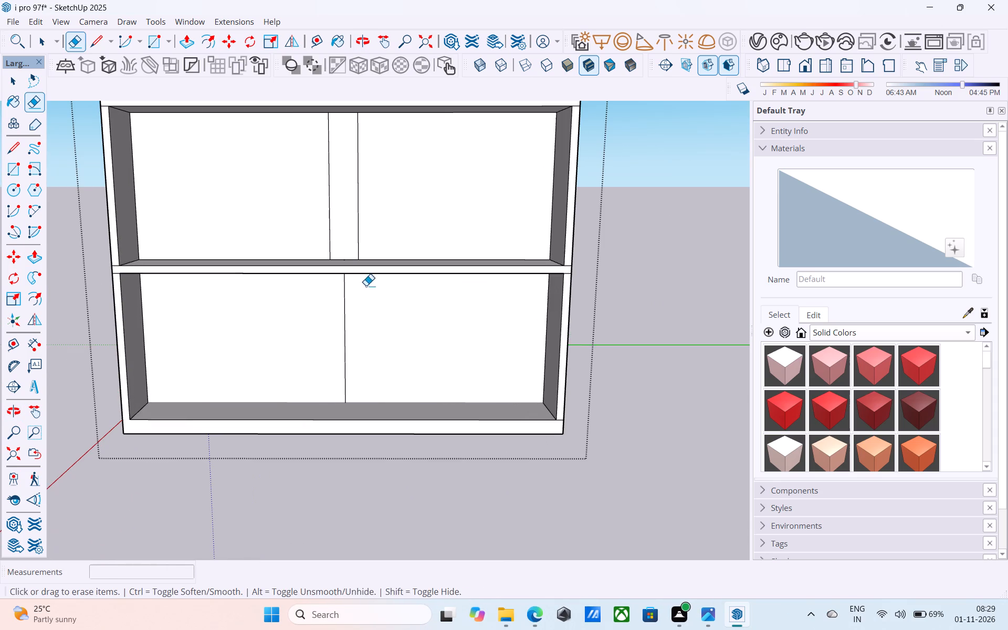
pyautogui.press('space')
pyautogui.scroll(4, 329, 267)
pyautogui.press('l')
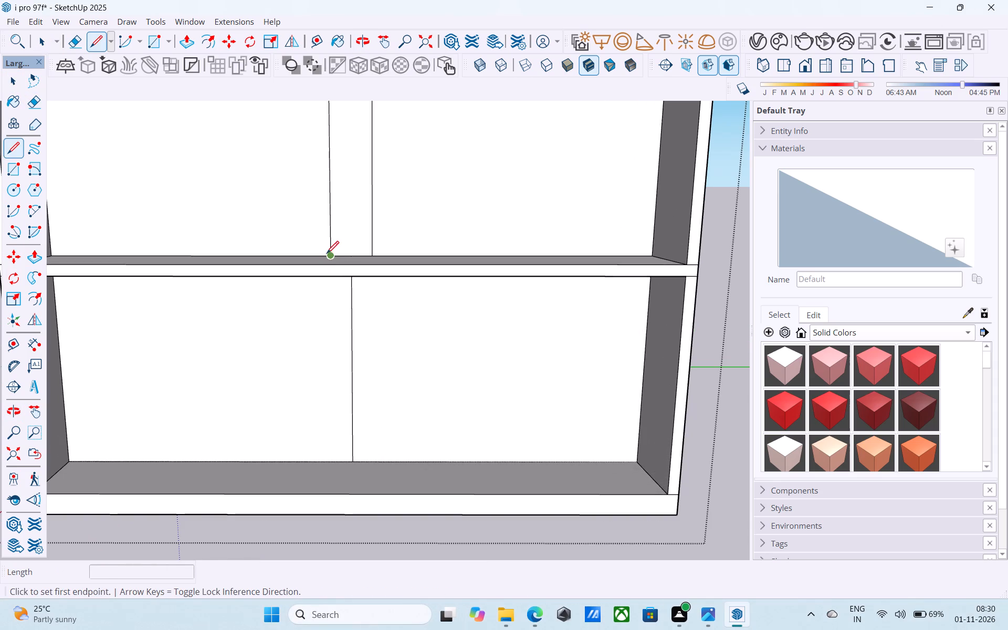
pyautogui.click(327, 254)
pyautogui.scroll(-6, 330, 265)
pyautogui.click(335, 385)
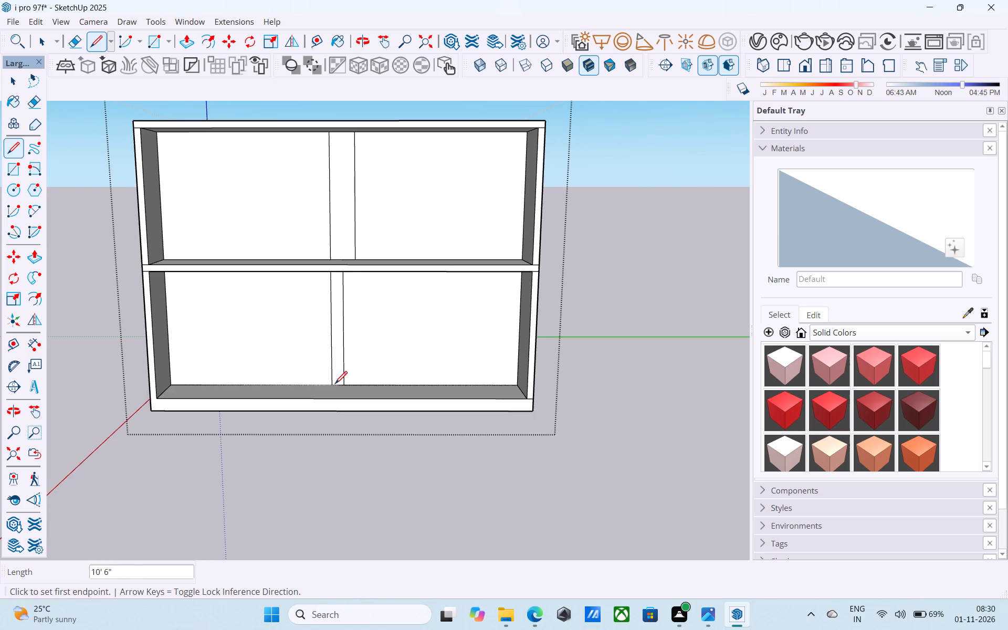
pyautogui.click(356, 258)
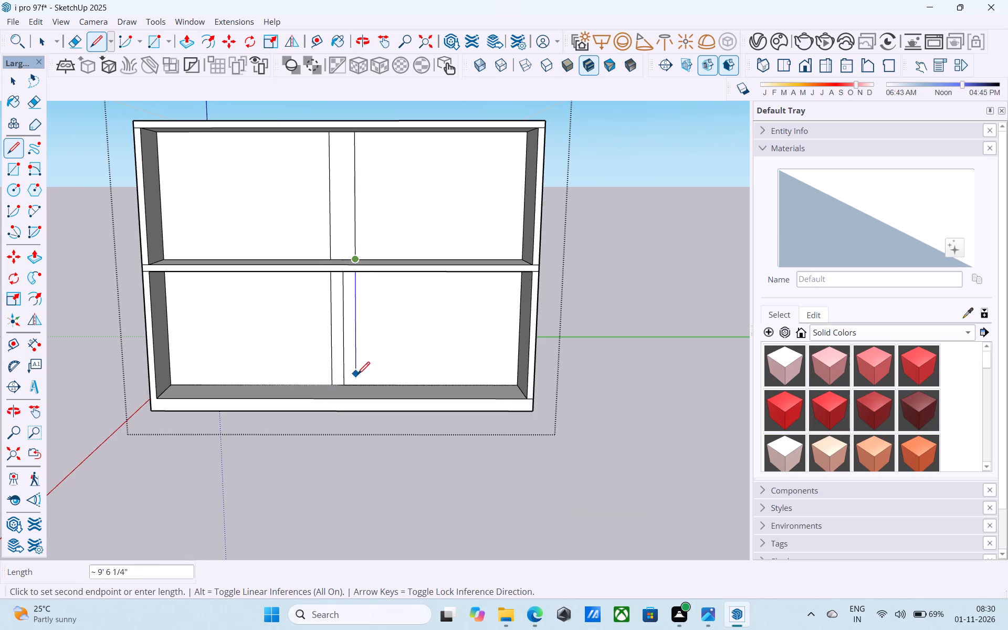
pyautogui.click(359, 383)
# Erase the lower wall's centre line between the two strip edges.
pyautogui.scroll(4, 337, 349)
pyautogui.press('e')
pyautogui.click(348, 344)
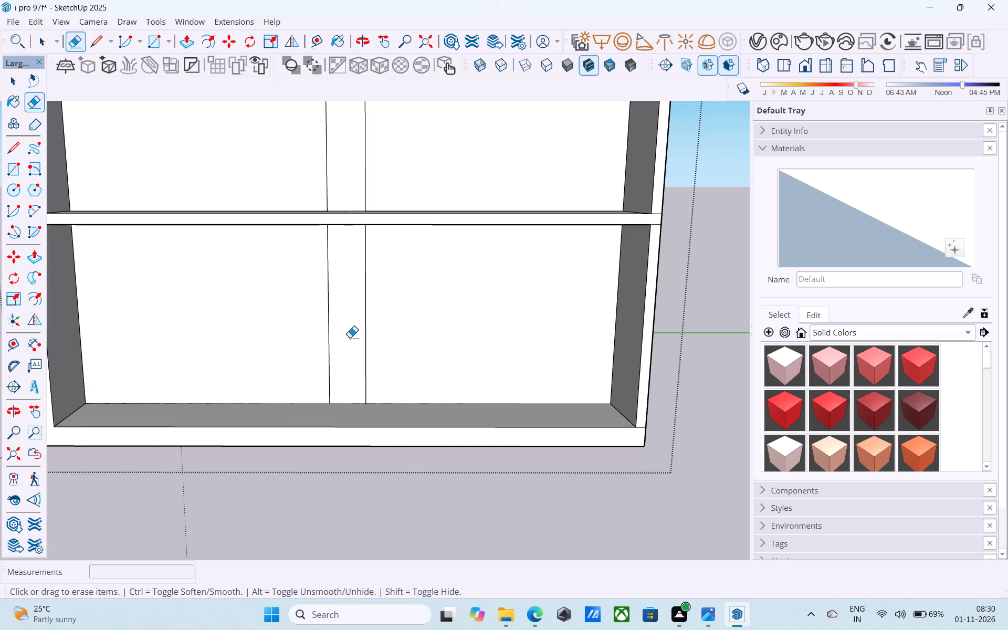
# Draw a 7' high by 3' wide door rectangle on the upper wall, against the central strip's edge on the scale figure's side.
pyautogui.scroll(-5, 353, 333)
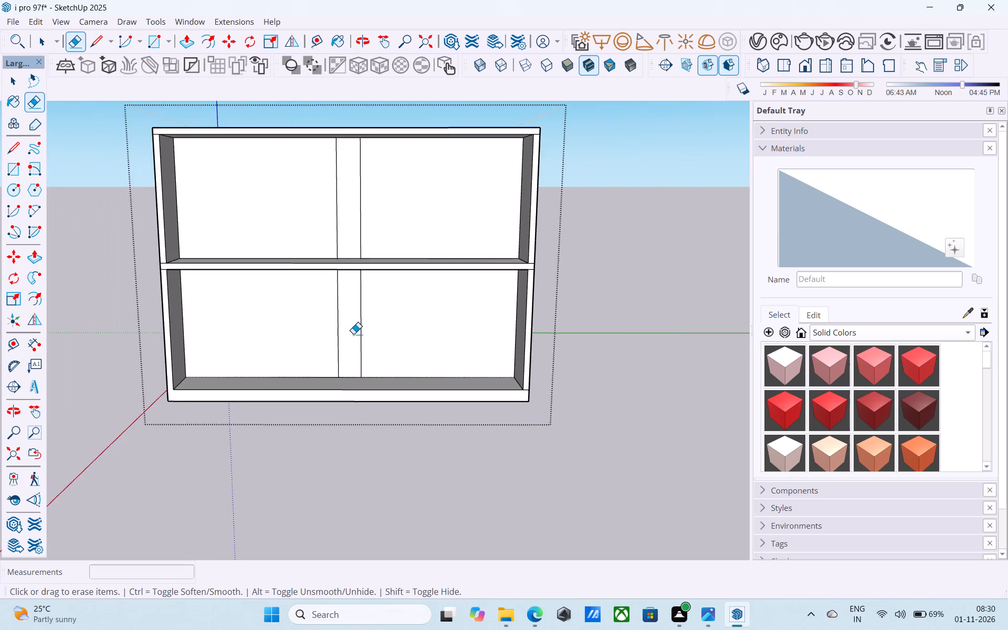
pyautogui.scroll(-1, 353, 334)
pyautogui.moveTo(353, 334); pyautogui.dragTo(353, 340, button='middle')
pyautogui.scroll(-5, 354, 335)
pyautogui.moveTo(354, 335); pyautogui.dragTo(358, 351, button='middle')
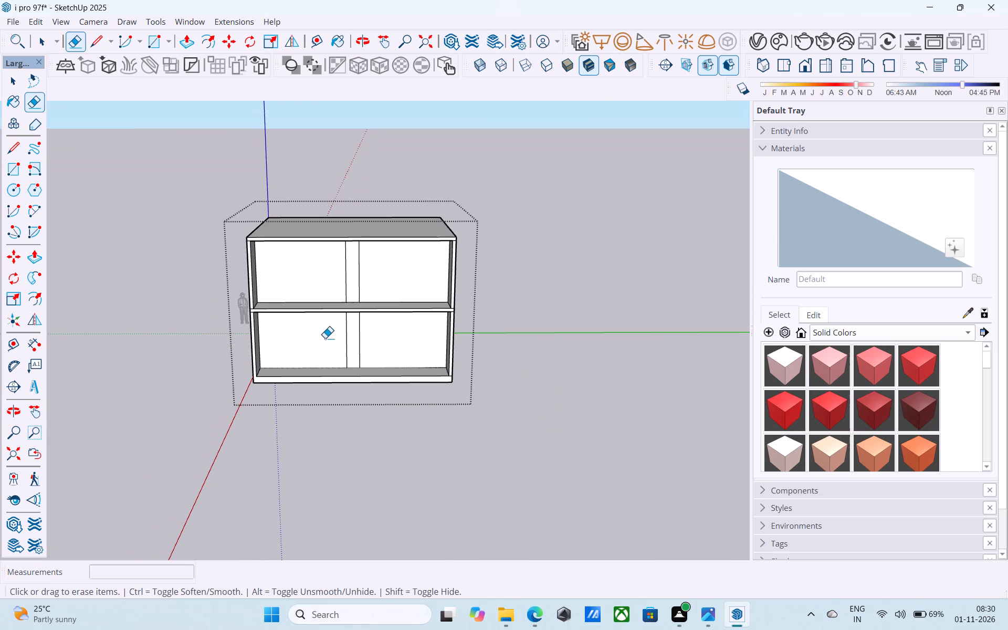
pyautogui.press('space')
pyautogui.press('r')
pyautogui.scroll(11, 335, 306)
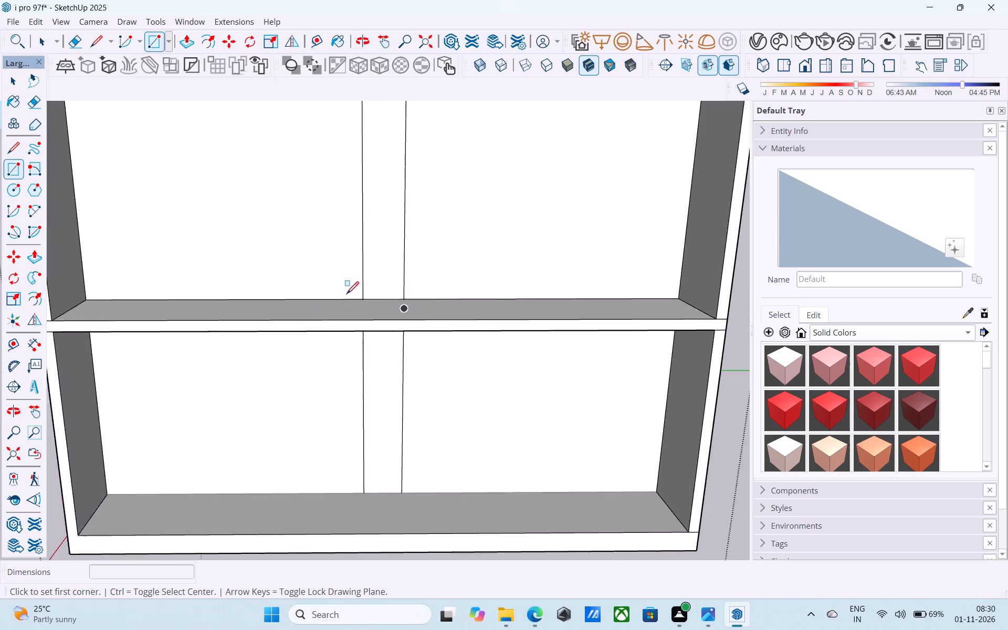
pyautogui.scroll(3, 346, 295)
pyautogui.click(366, 301)
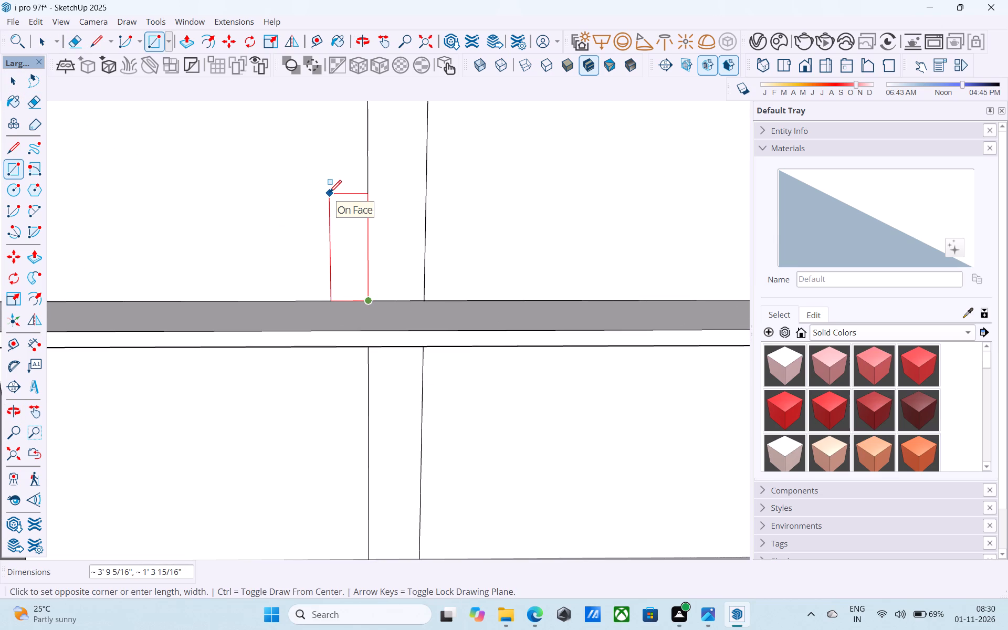
pyautogui.write("7',3'")
pyautogui.press('Return')
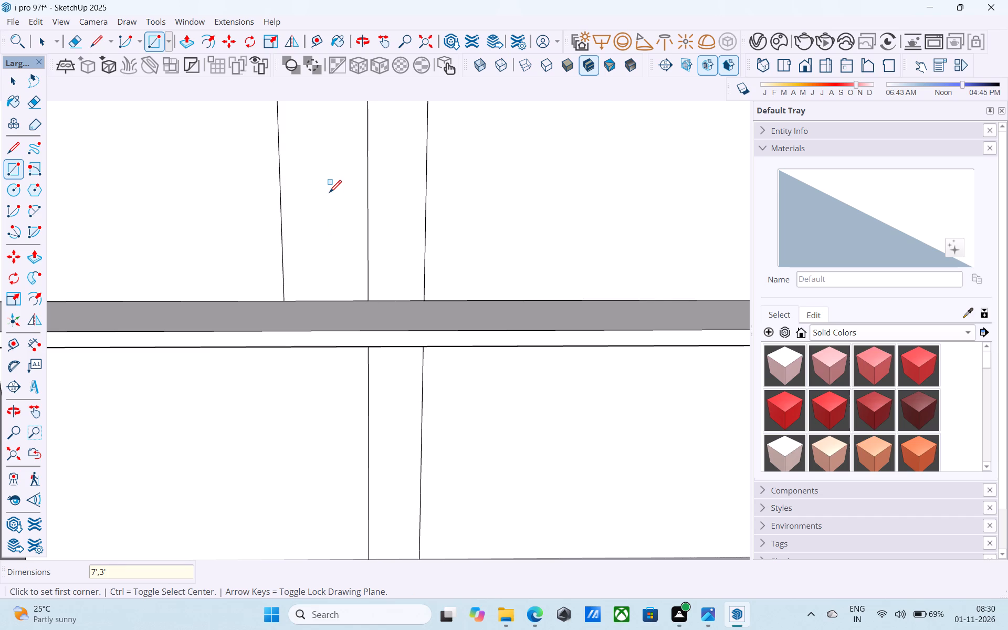
# Draw a matching 7' high by 3' wide door rectangle on the upper wall against the central strip's other edge.
pyautogui.scroll(-9, 333, 196)
pyautogui.scroll(6, 361, 260)
pyautogui.click(374, 251)
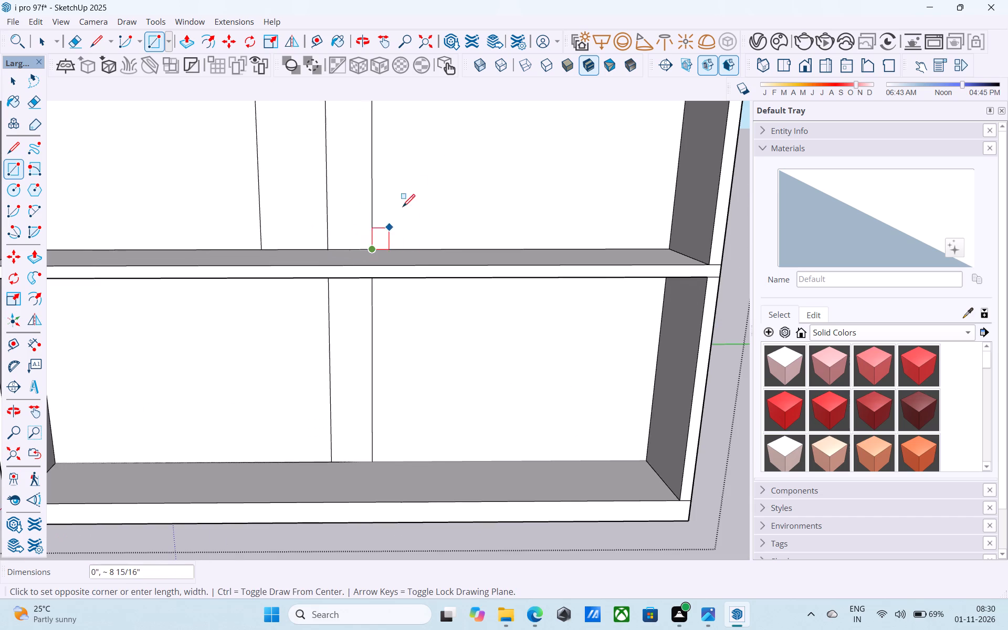
pyautogui.write("3',7'")
pyautogui.press('Return')
pyautogui.write("7',3'")
pyautogui.press('Return')
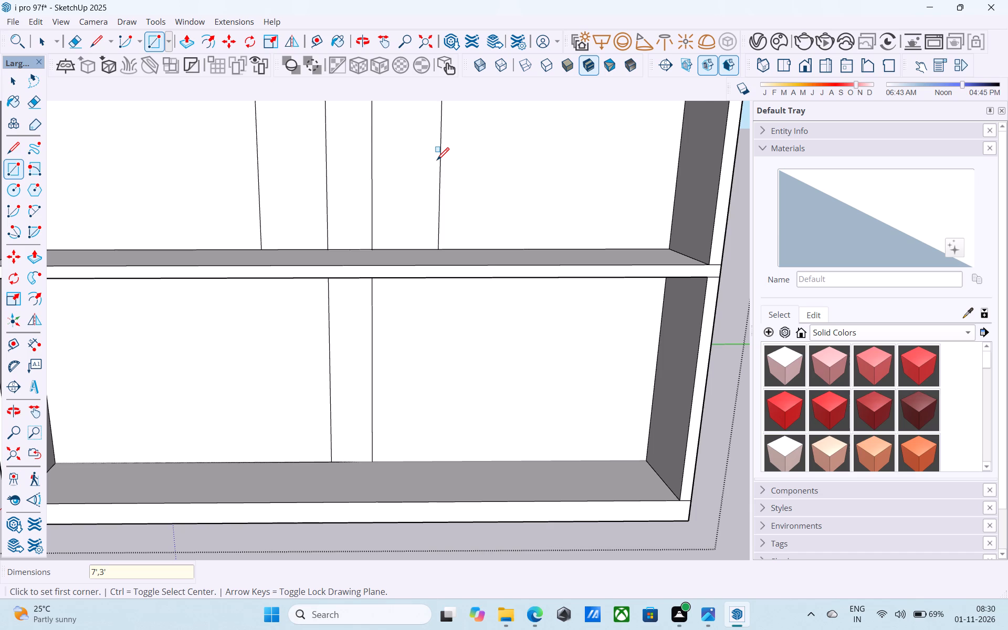
pyautogui.press('space')
# Save the model.
pyautogui.scroll(-11, 437, 162)
pyautogui.moveTo(425, 159); pyautogui.dragTo(422, 249, button='middle')
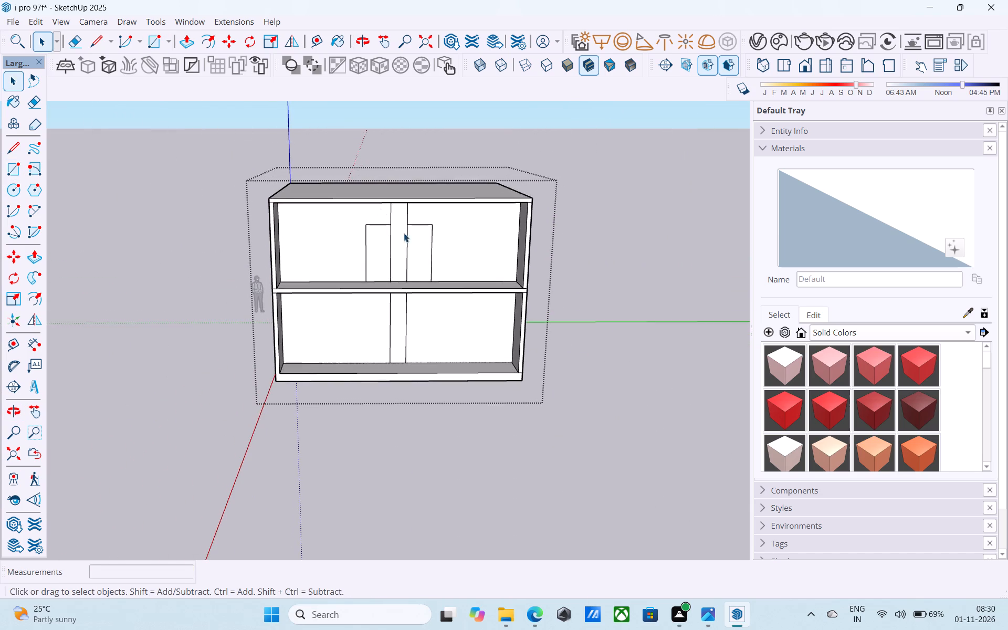
pyautogui.keyDown('ctrl'); pyautogui.scroll(4, 374, 175); pyautogui.keyUp('ctrl')
pyautogui.hotkey('ctrl', 's')
# Offset the outline of the door rectangle on the scale figure's side 3" inward to form its frame.
pyautogui.scroll(6, 387, 275)
pyautogui.scroll(-3, 396, 289)
pyautogui.keyDown('shift'); pyautogui.moveTo(396, 290); pyautogui.dragTo(375, 293, button='middle'); pyautogui.keyUp('shift')
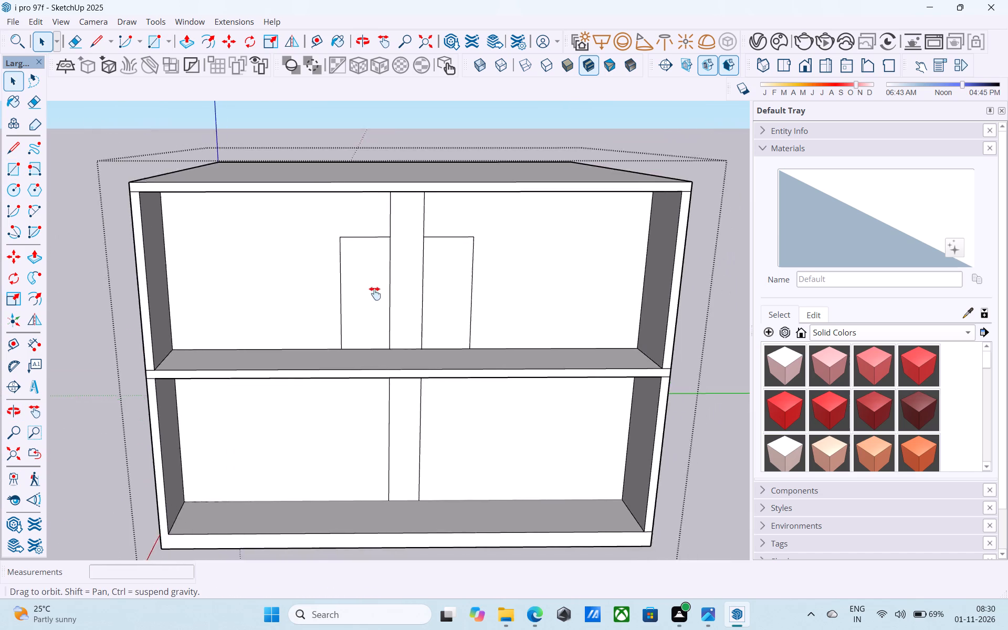
pyautogui.keyDown('shift'); pyautogui.moveTo(375, 293); pyautogui.dragTo(384, 260, button='middle'); pyautogui.keyUp('shift')
pyautogui.scroll(-1, 384, 260)
pyautogui.scroll(5, 381, 260)
pyautogui.click(376, 258)
pyautogui.scroll(1, 358, 229)
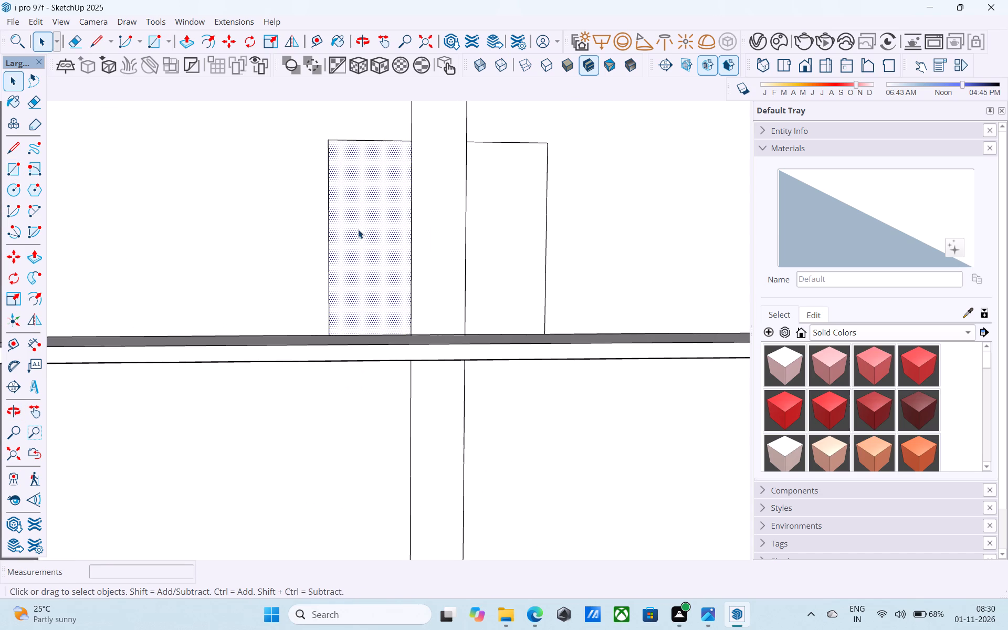
pyautogui.press('f')
pyautogui.click(358, 228)
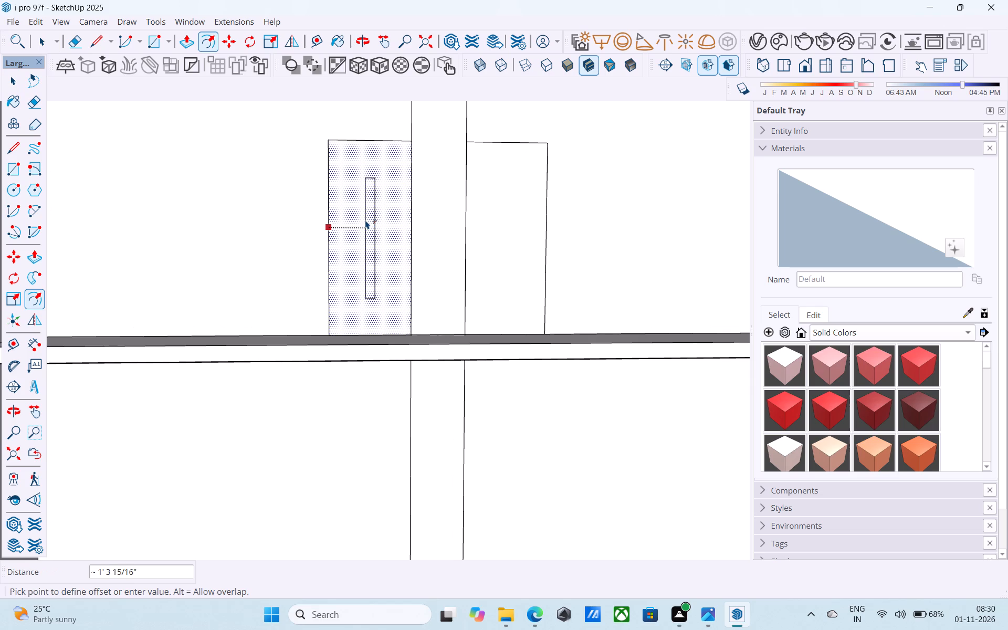
pyautogui.write('3"')
pyautogui.press('Return')
pyautogui.press('space')
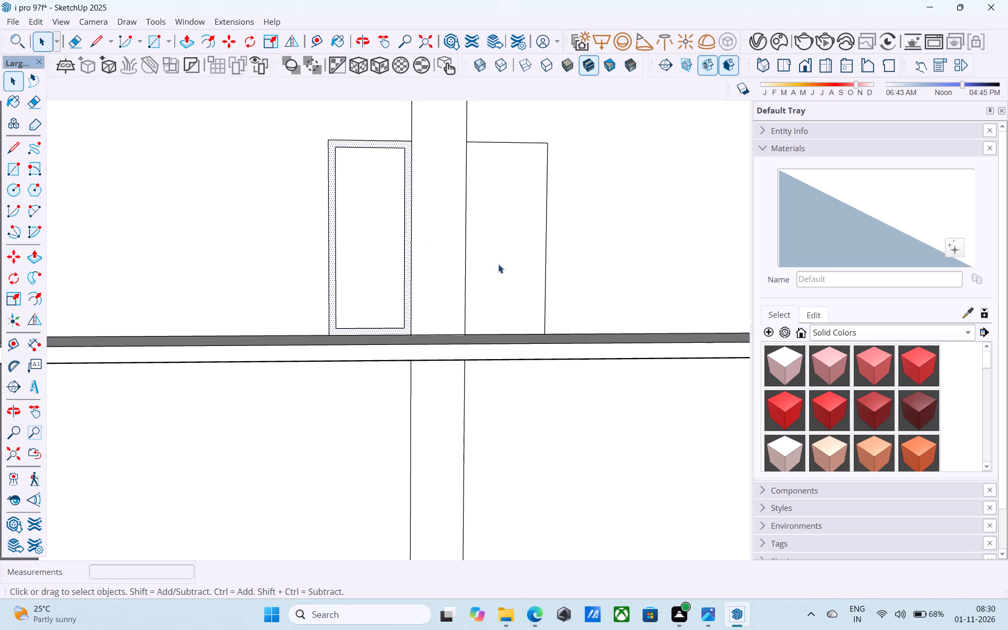
# Offset the outline of the other door rectangle 3" inward to form its frame.
pyautogui.click(499, 264)
pyautogui.press('f')
pyautogui.click(499, 264)
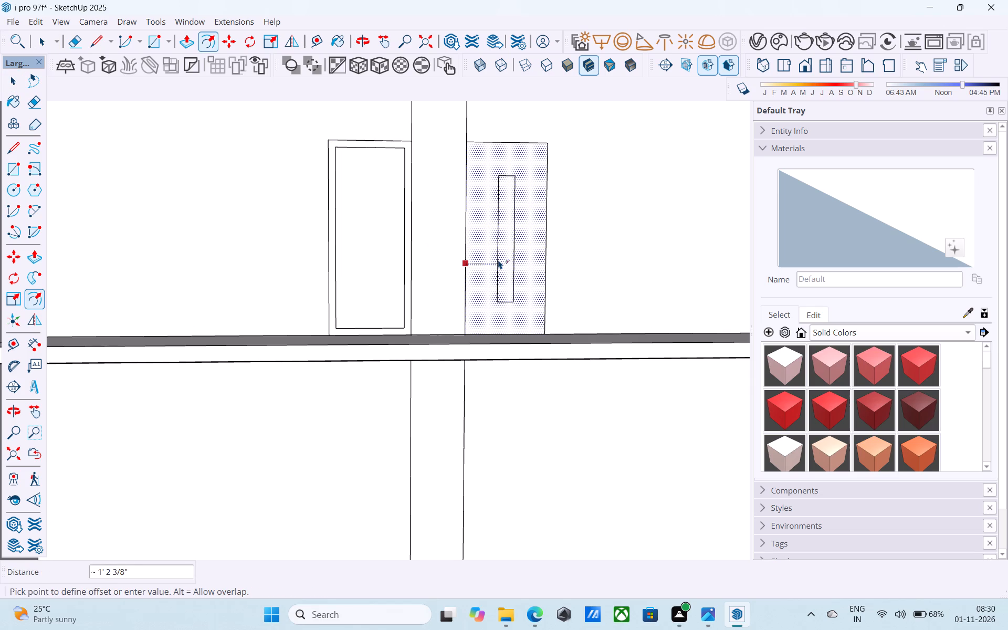
pyautogui.write('3"')
pyautogui.press('Return')
pyautogui.press('space')
# Place a horizontal guide on the upper wall 2' above the middle floor slab.
pyautogui.scroll(-3, 500, 268)
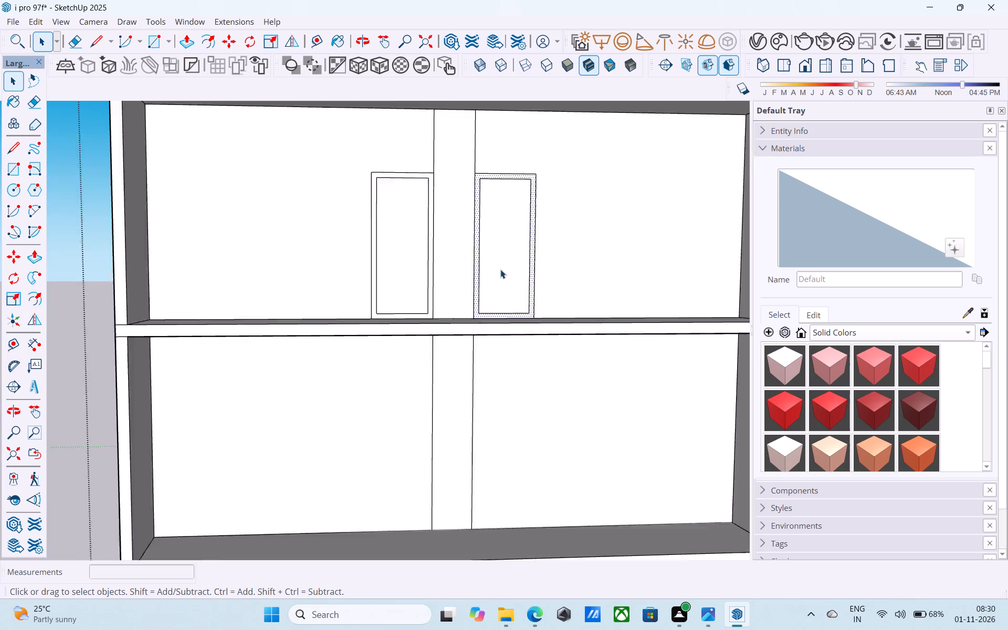
pyautogui.scroll(-9, 500, 269)
pyautogui.moveTo(507, 272); pyautogui.dragTo(475, 287, button='middle')
pyautogui.scroll(1, 428, 280)
pyautogui.moveTo(428, 280); pyautogui.dragTo(486, 322, button='middle')
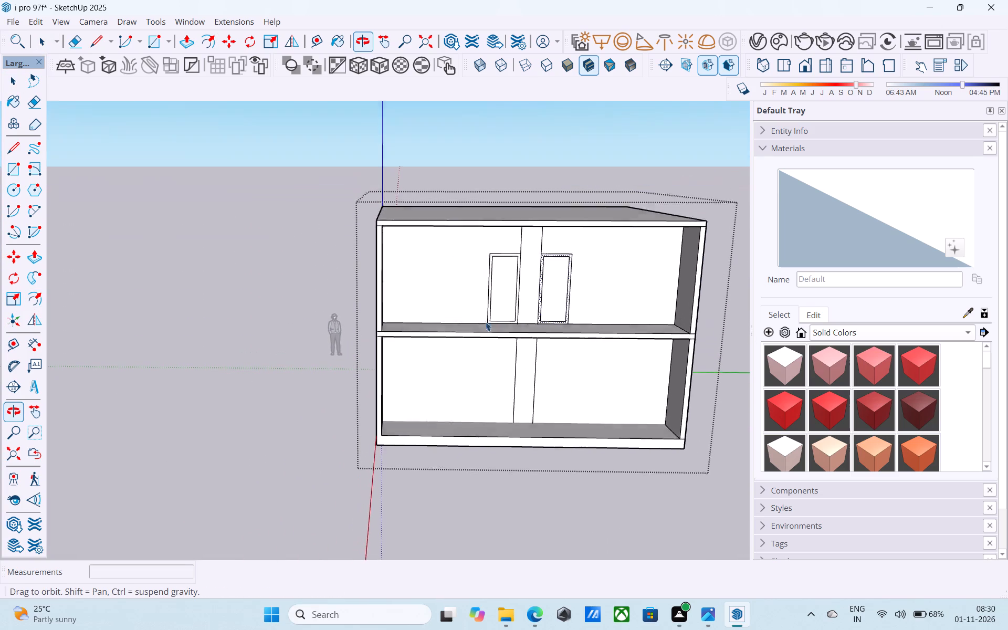
pyautogui.moveTo(486, 322); pyautogui.dragTo(486, 321, button='middle')
pyautogui.scroll(4, 463, 338)
pyautogui.press('t')
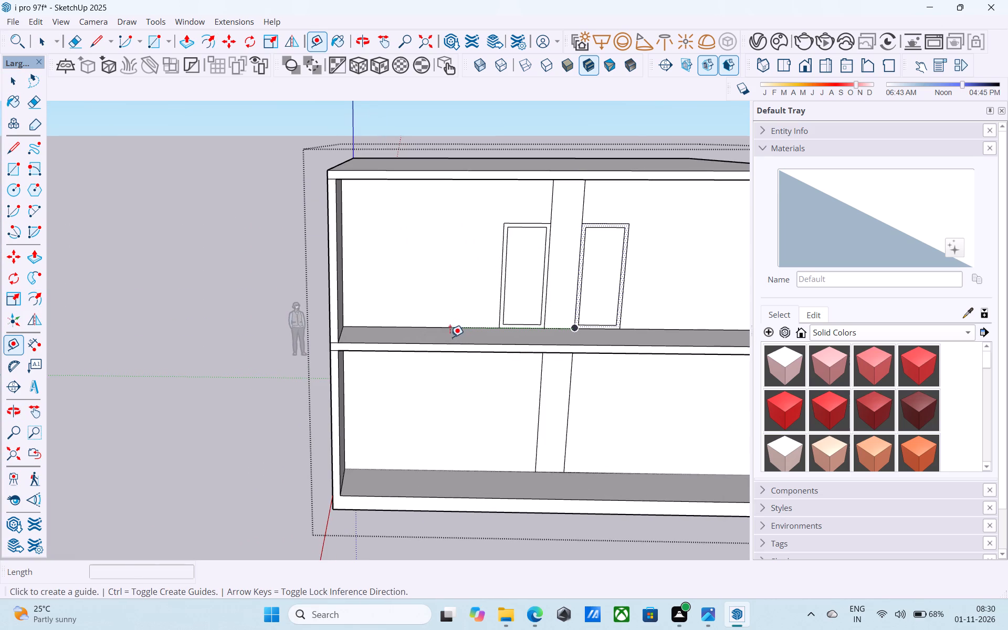
pyautogui.click(418, 325)
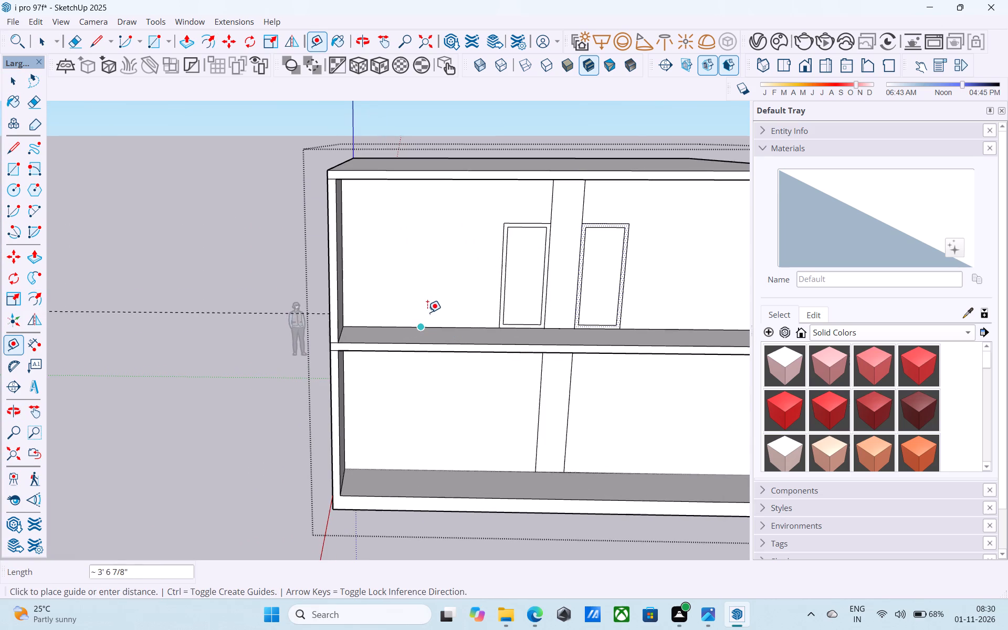
pyautogui.write("2'")
pyautogui.press('Return')
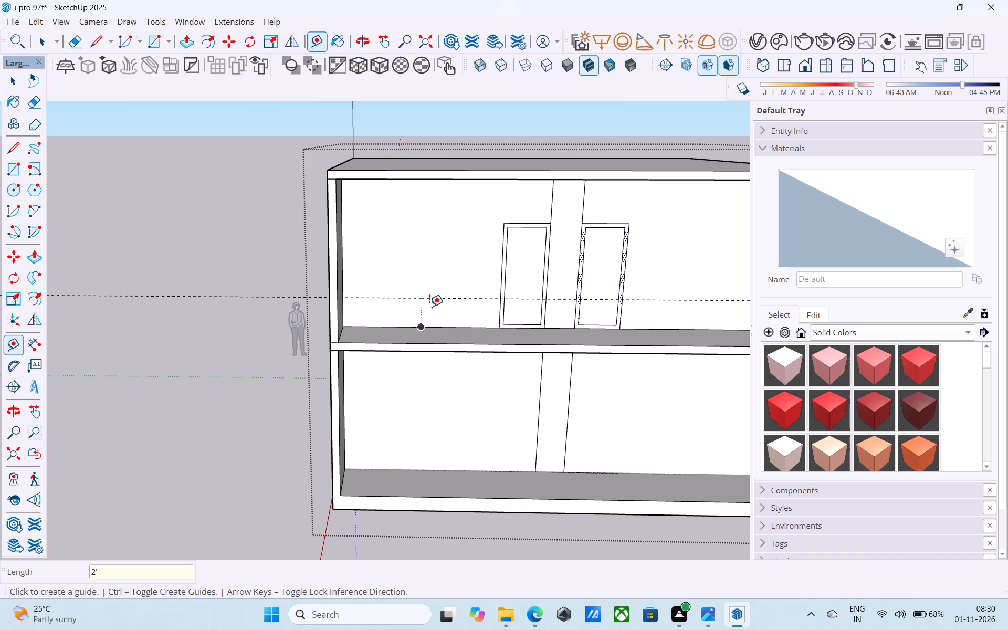
pyautogui.scroll(-7, 429, 307)
pyautogui.press('space')
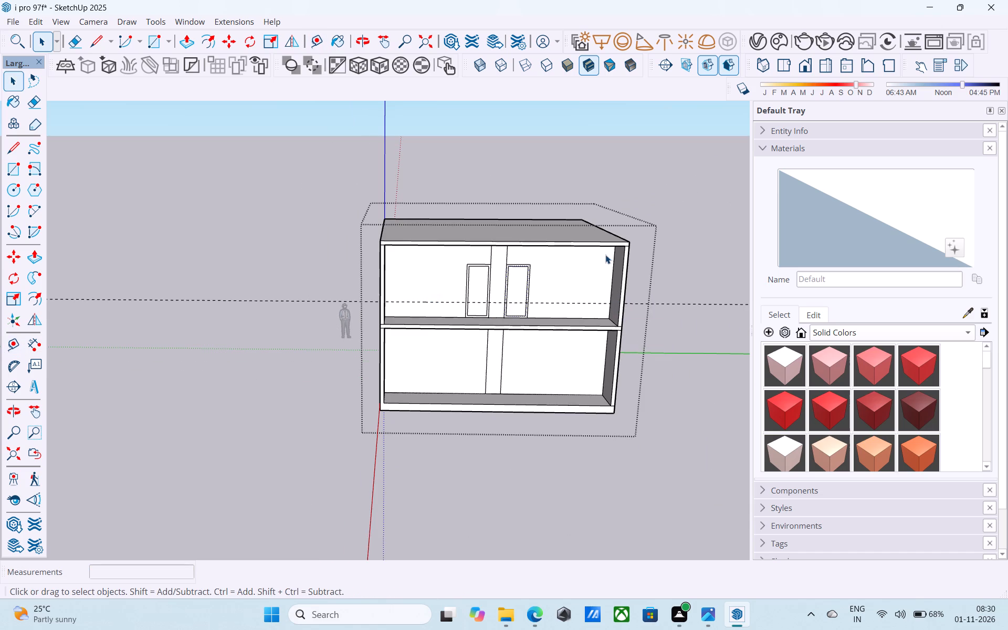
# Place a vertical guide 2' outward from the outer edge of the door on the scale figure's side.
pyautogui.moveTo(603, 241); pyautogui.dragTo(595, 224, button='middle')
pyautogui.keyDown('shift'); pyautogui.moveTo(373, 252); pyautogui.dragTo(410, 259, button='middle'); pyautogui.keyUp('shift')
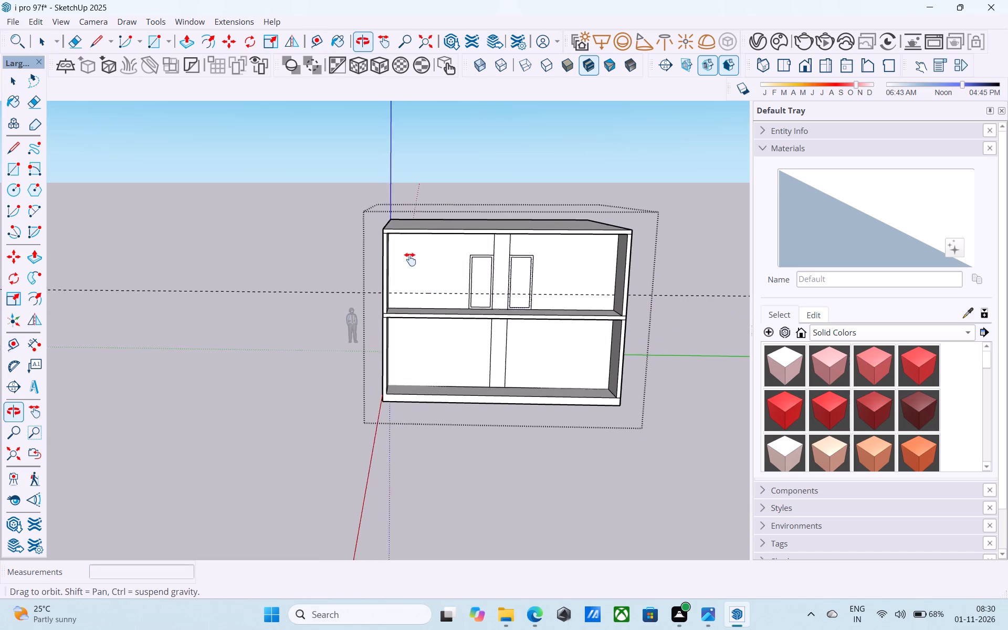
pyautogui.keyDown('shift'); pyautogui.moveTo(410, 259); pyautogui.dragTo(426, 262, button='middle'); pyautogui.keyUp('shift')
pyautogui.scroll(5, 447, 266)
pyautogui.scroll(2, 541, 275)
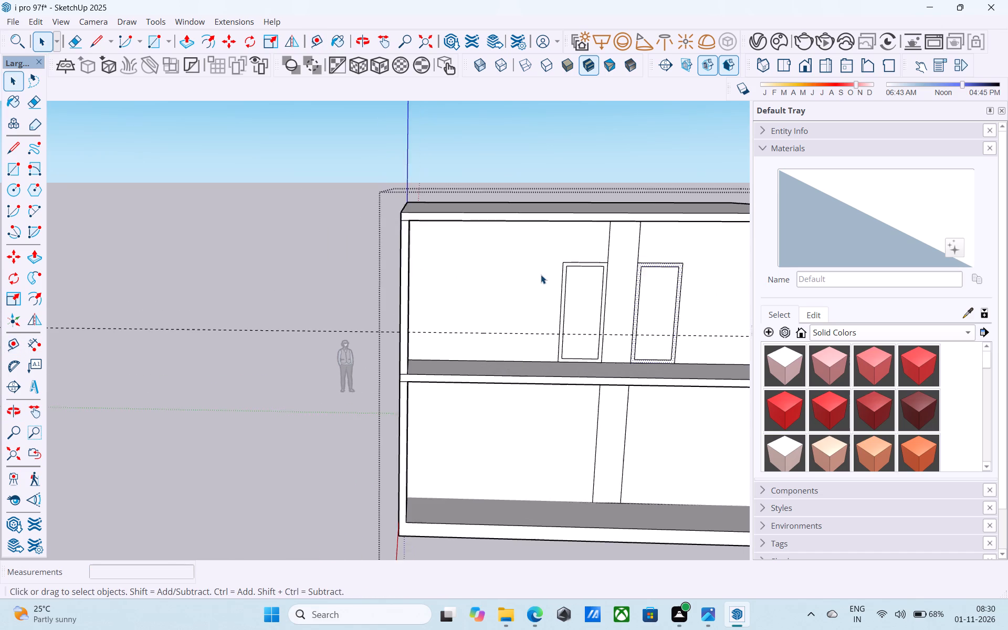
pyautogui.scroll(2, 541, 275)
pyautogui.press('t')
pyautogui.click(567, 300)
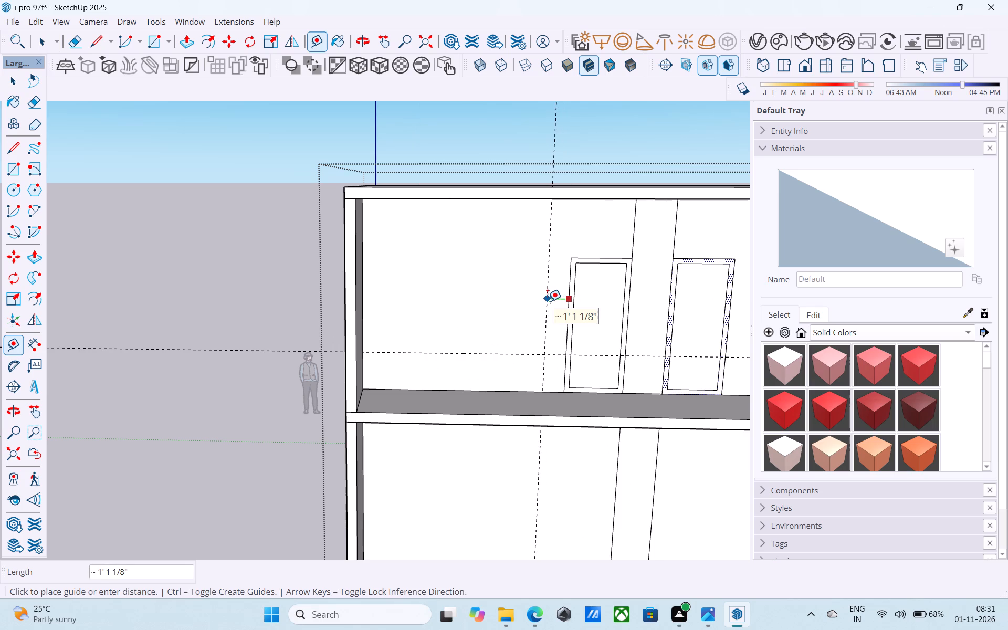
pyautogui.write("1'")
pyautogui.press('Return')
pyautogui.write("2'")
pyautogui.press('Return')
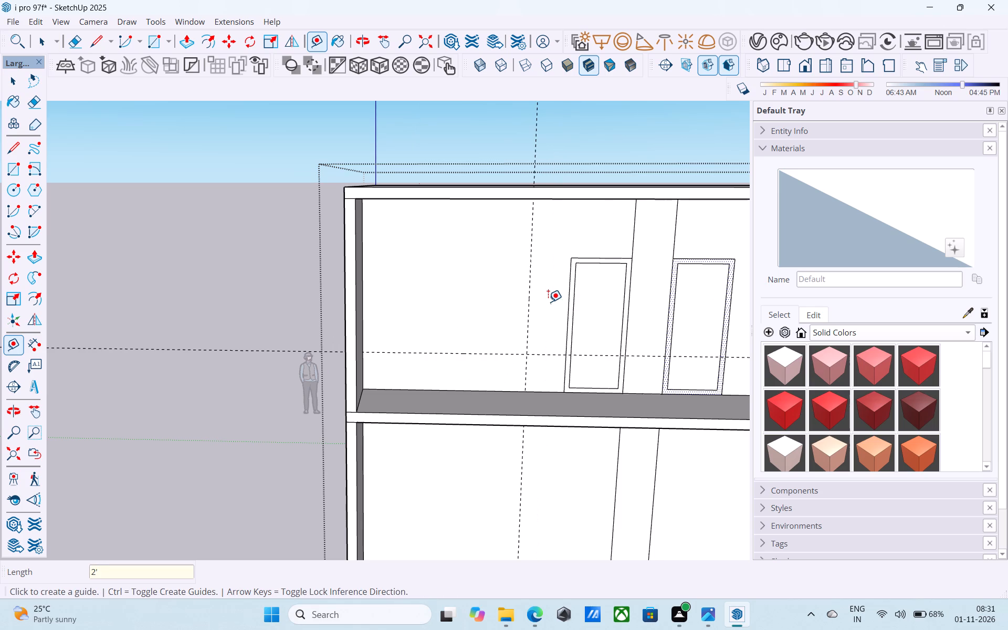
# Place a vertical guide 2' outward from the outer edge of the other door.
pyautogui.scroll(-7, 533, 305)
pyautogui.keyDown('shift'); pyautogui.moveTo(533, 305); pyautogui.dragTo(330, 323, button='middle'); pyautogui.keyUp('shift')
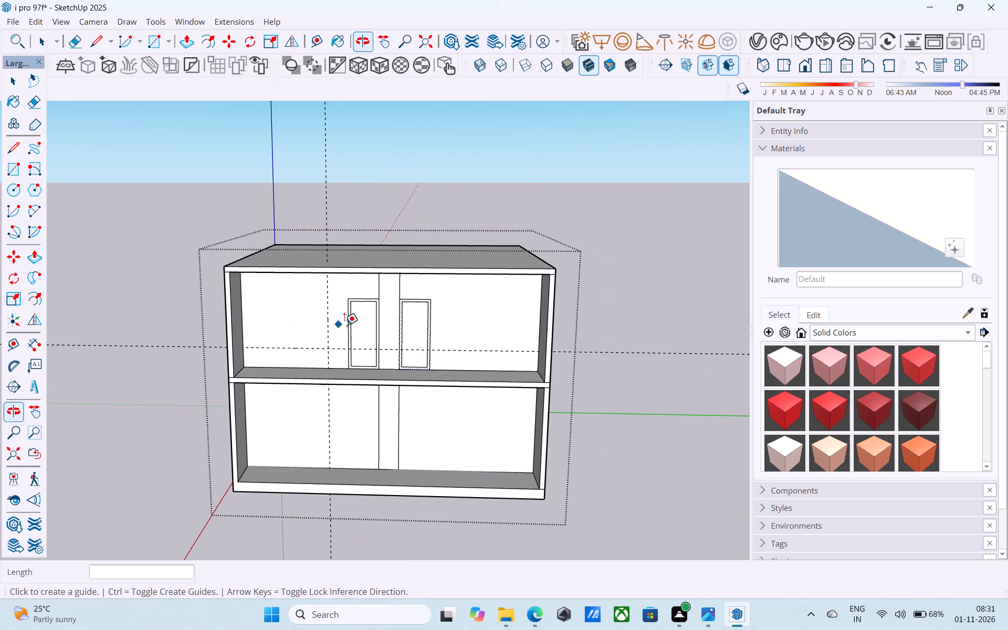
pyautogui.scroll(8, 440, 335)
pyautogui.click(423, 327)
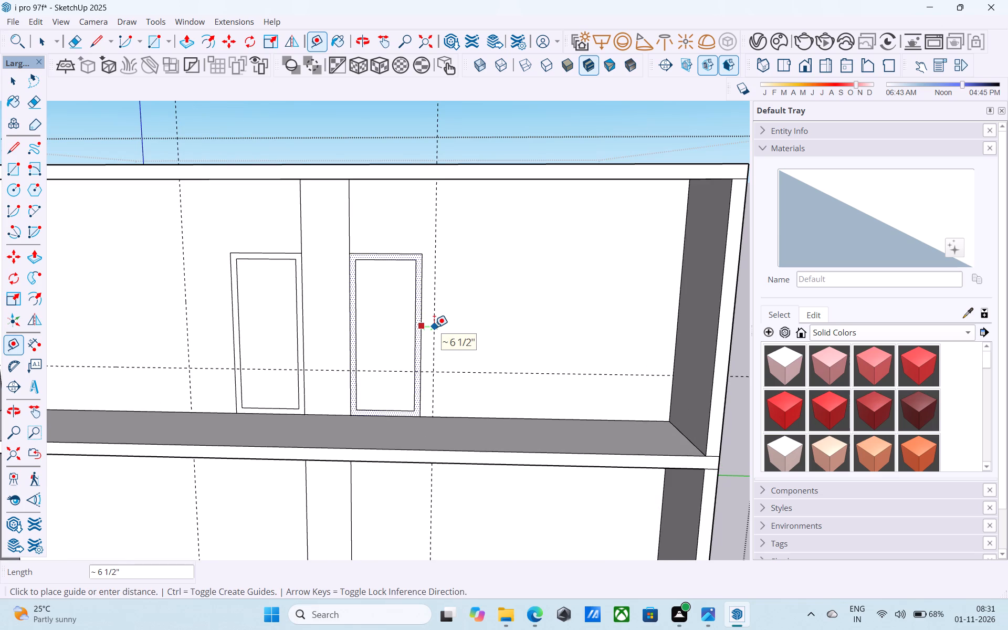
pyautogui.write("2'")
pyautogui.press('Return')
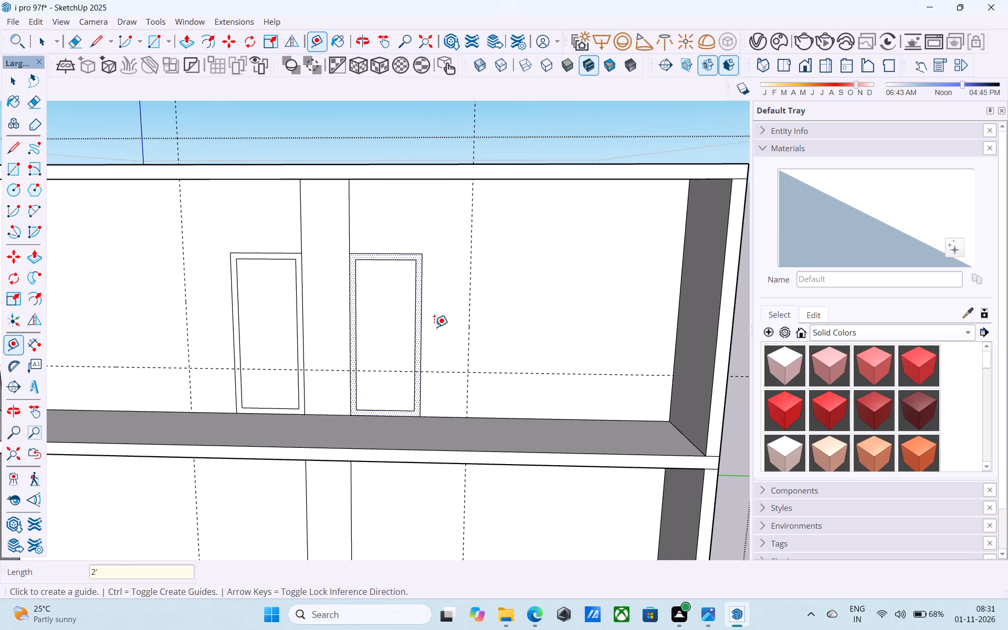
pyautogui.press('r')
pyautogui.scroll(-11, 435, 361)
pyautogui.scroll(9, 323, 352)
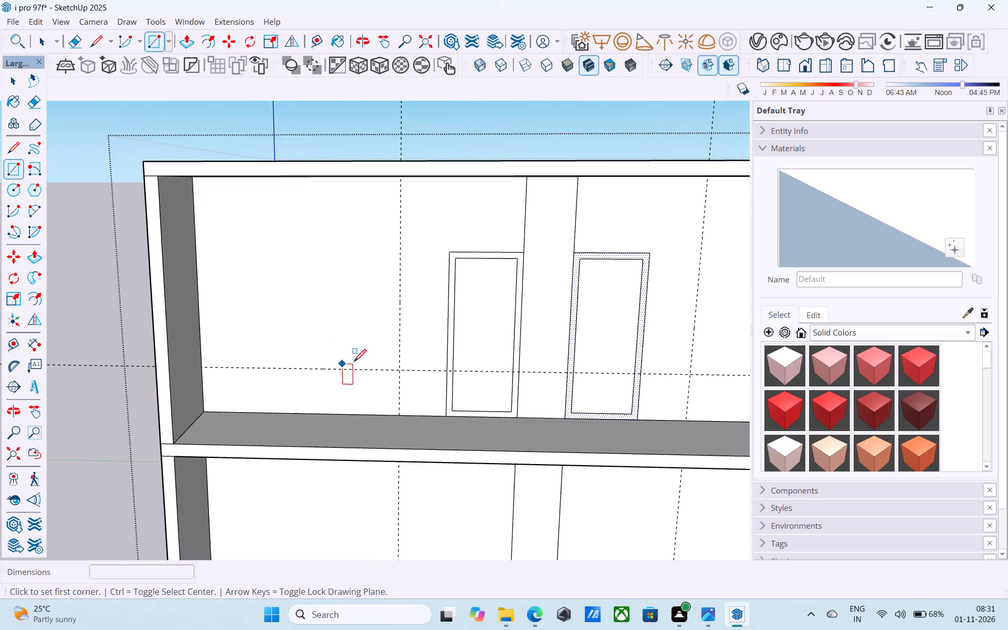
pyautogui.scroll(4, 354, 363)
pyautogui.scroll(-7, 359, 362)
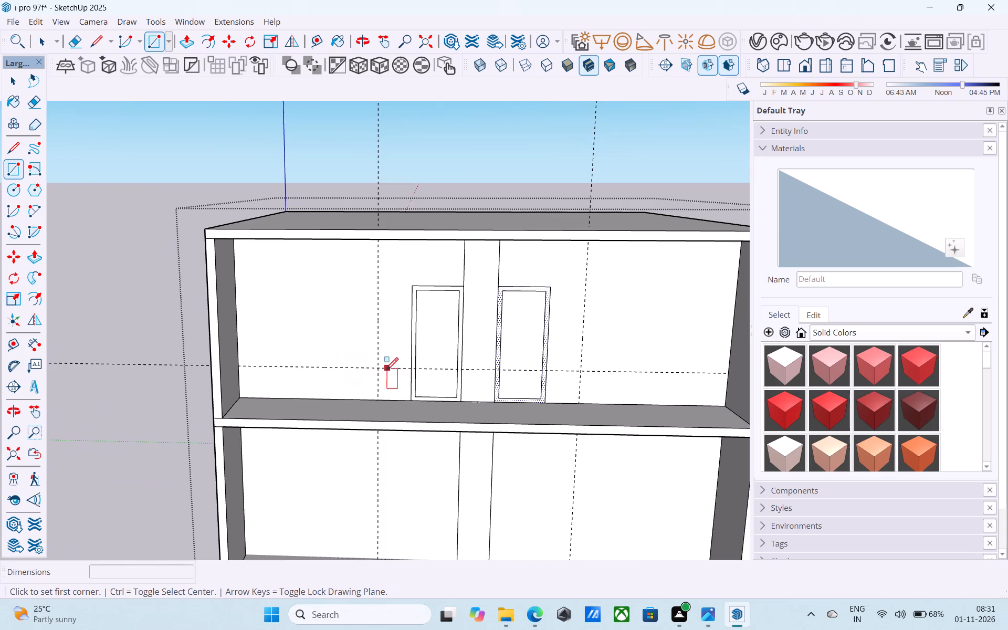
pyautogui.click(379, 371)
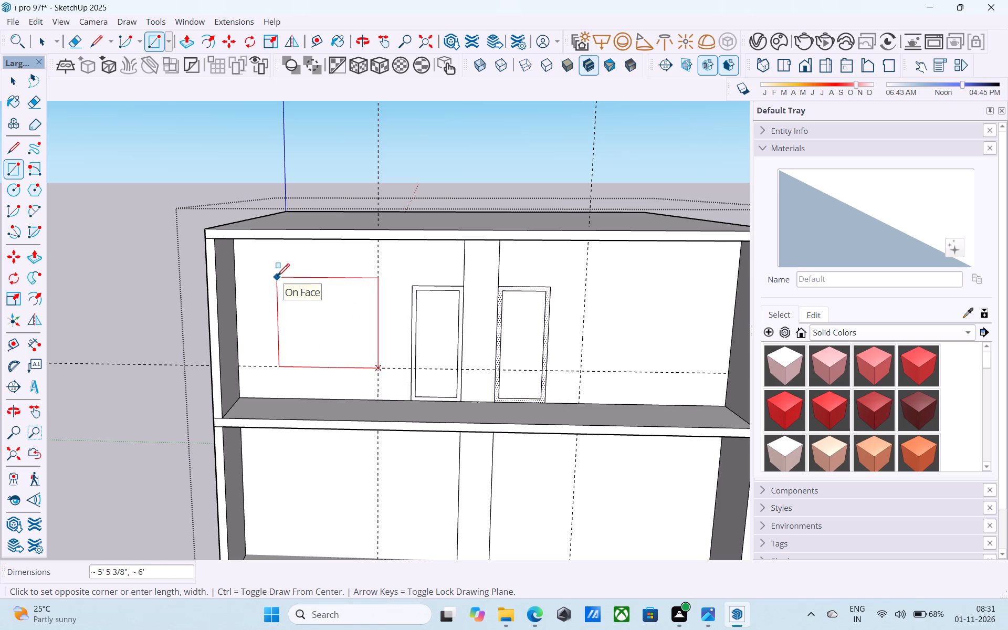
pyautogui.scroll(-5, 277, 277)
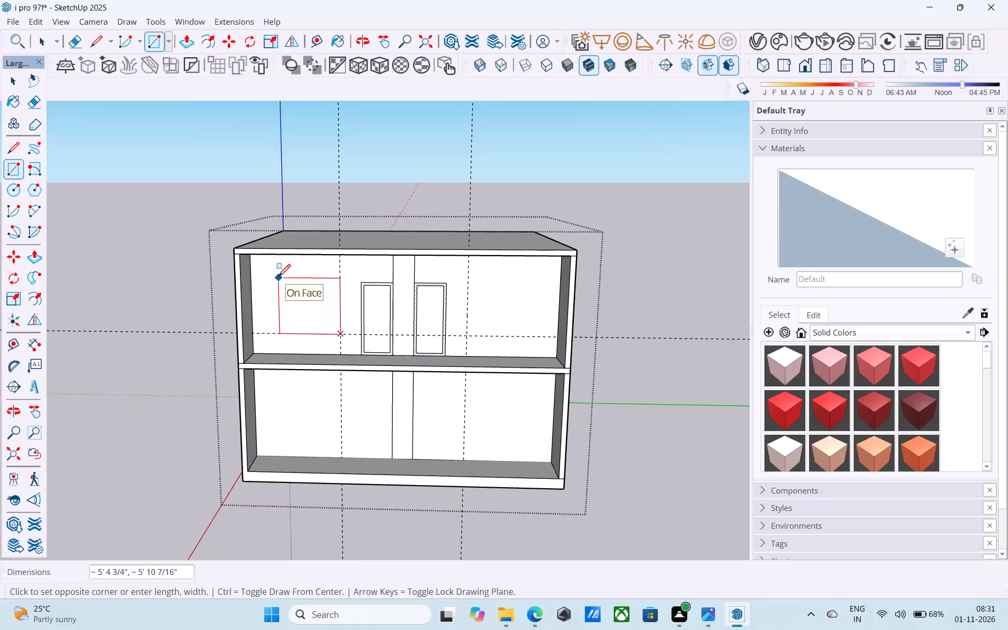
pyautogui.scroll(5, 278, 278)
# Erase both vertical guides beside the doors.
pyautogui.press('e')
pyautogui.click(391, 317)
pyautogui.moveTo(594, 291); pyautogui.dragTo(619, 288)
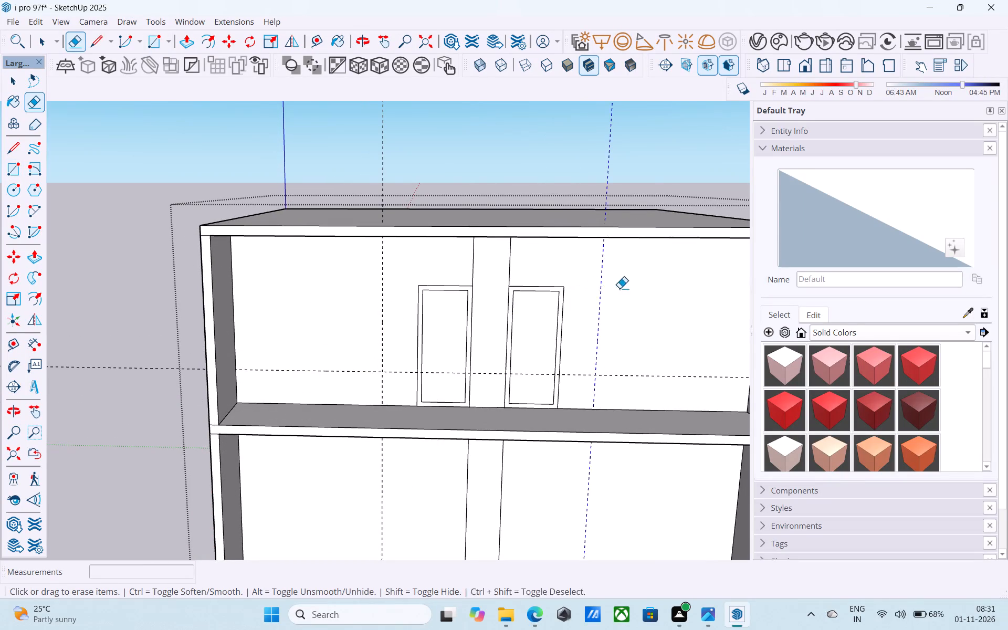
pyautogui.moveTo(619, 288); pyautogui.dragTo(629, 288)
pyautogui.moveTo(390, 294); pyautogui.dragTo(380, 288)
# Place vertical guides 1' outward from the outer edges of both upper-wall doors.
pyautogui.press('t')
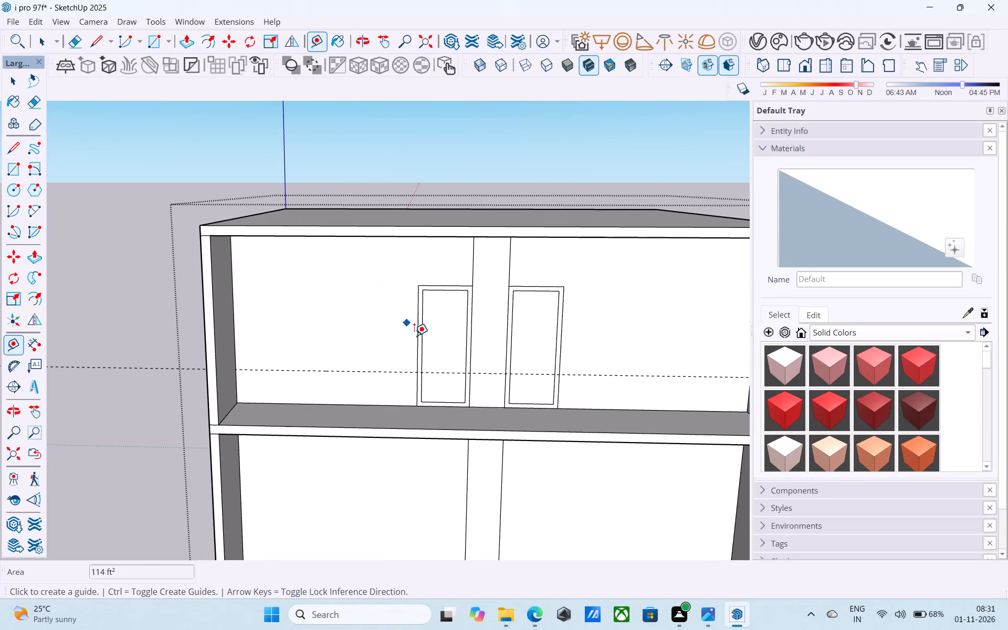
pyautogui.click(415, 337)
pyautogui.write("1'")
pyautogui.press('Return')
pyautogui.click(562, 331)
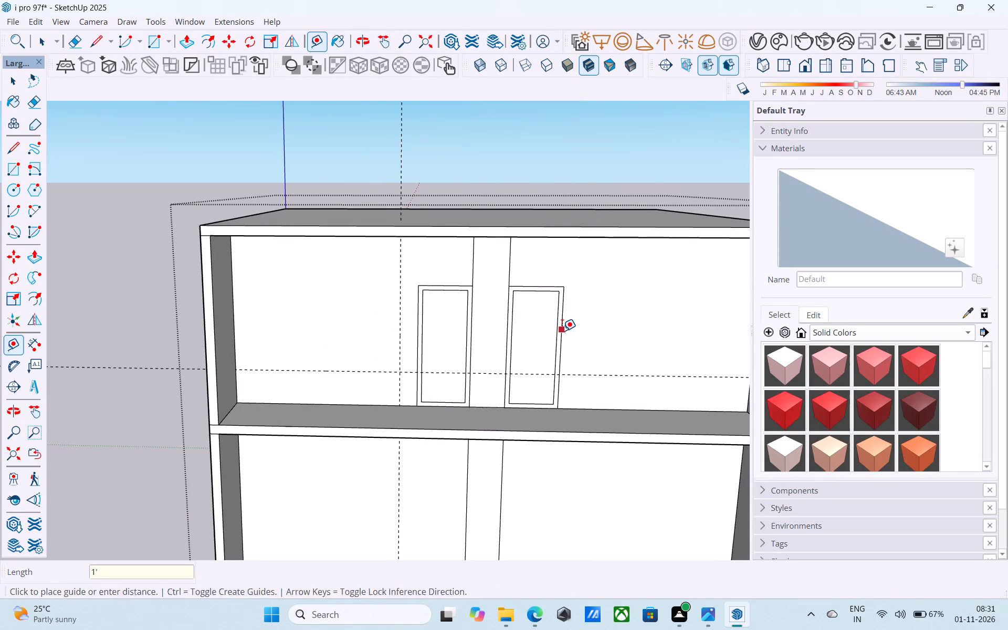
pyautogui.write("1'")
pyautogui.press('Return')
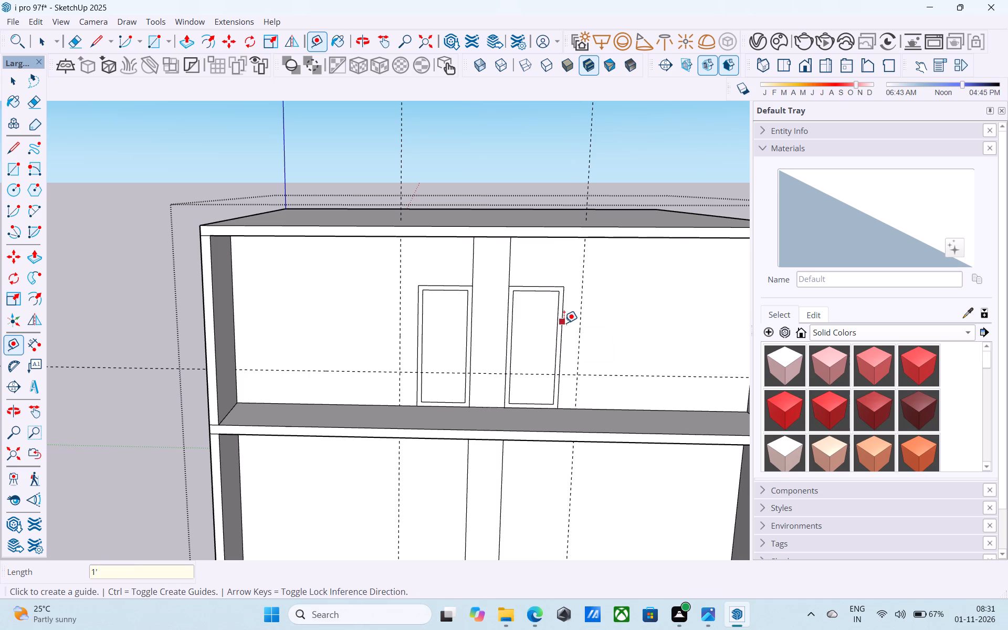
# Draw a 6' wide by 5' high window rectangle on the upper wall from the guide intersection beside the door on the scale figure's side.
pyautogui.press('r')
pyautogui.click(398, 370)
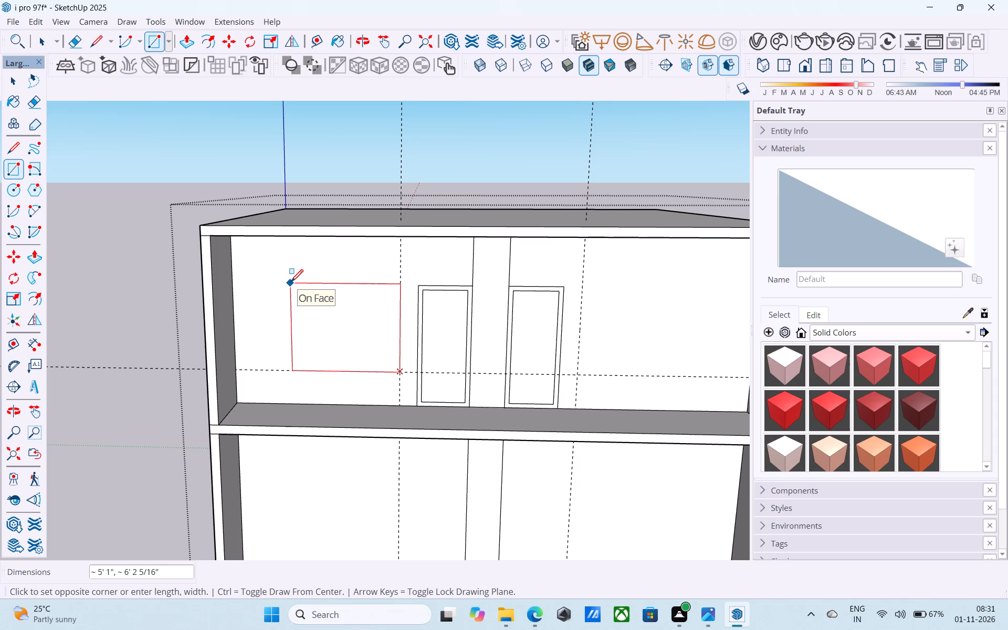
pyautogui.write("5',")
pyautogui.write("6'")
pyautogui.press('Return')
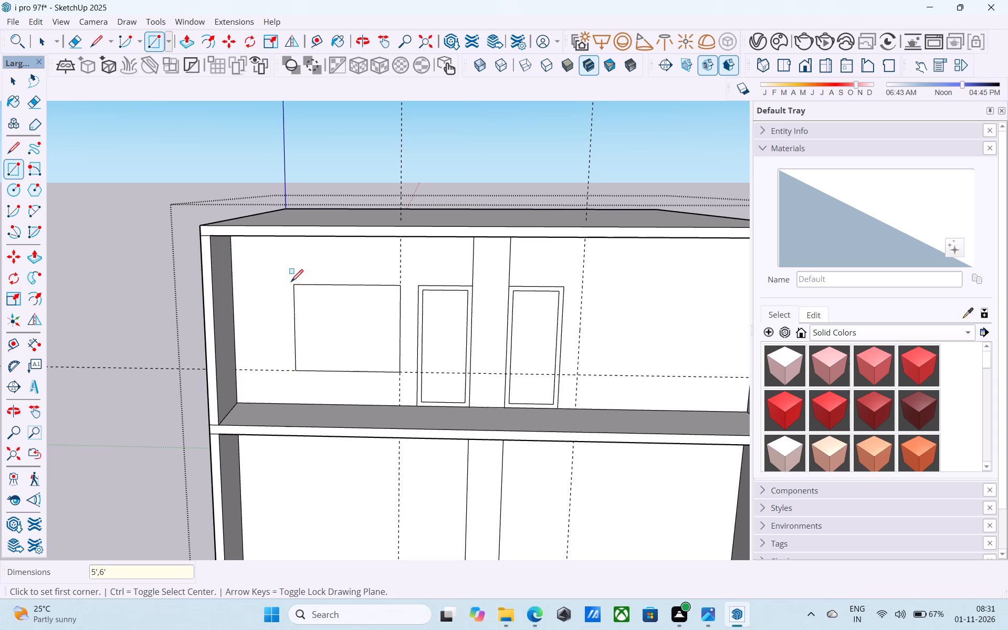
pyautogui.press('space')
# Draw a matching 6' by 5' window rectangle from the guide intersection beside the other upper-wall door.
pyautogui.scroll(-5, 291, 283)
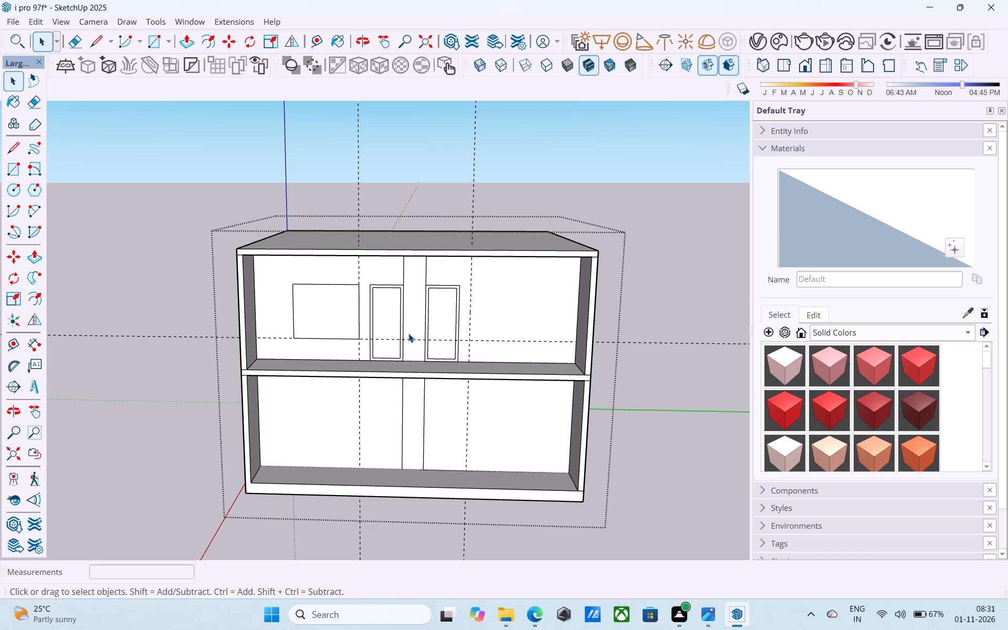
pyautogui.press('r')
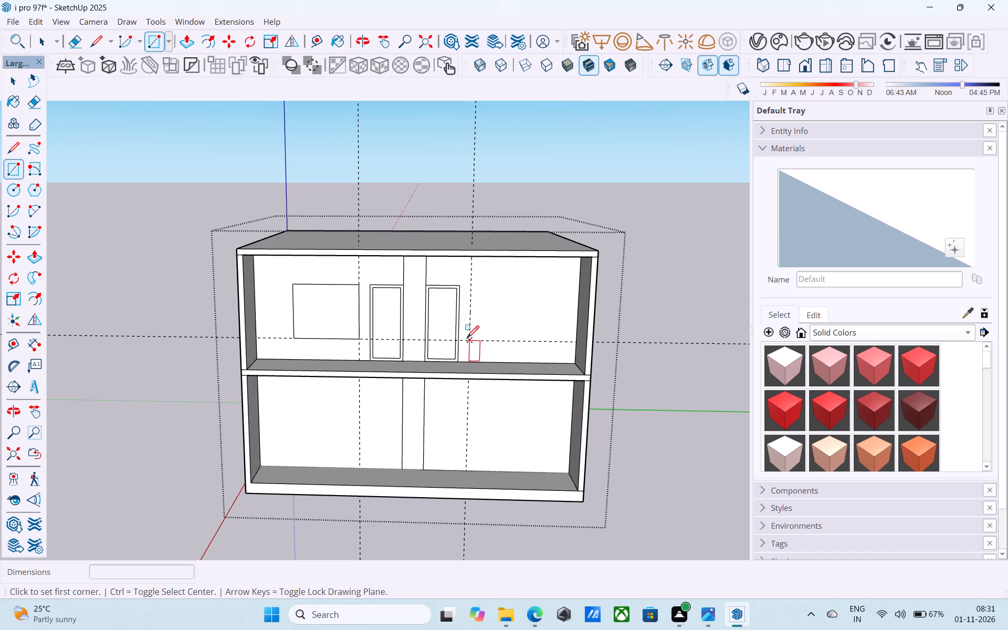
pyautogui.click(469, 340)
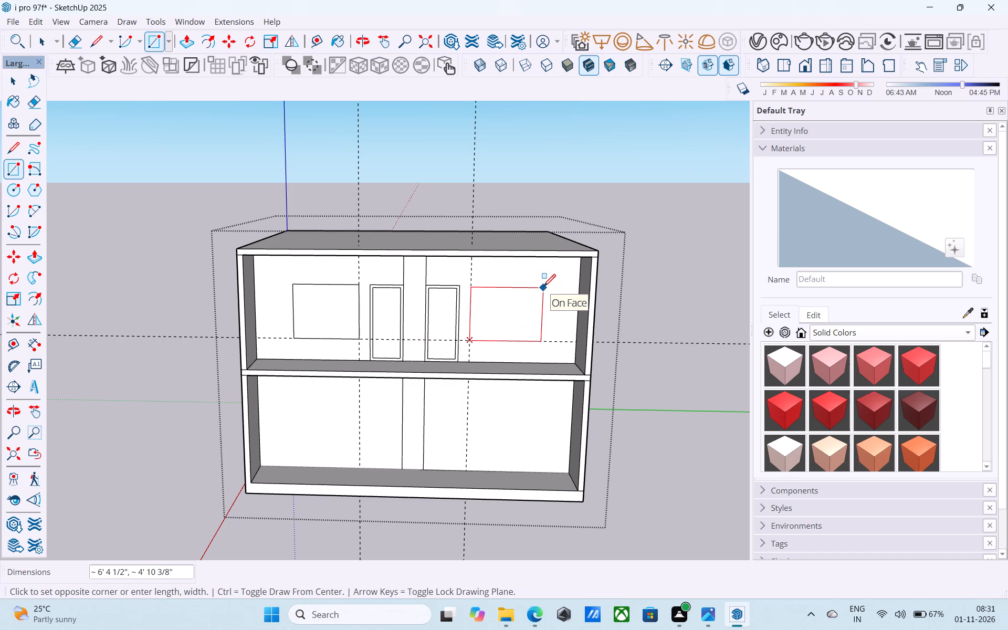
pyautogui.write("5',6'")
pyautogui.press('Return')
pyautogui.write("6',5'")
pyautogui.press('Return')
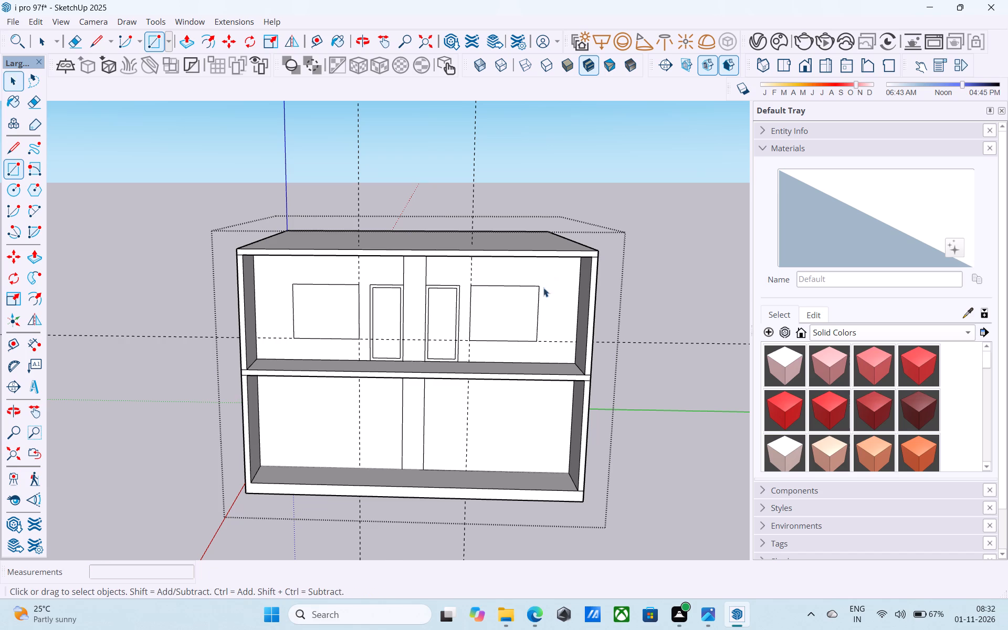
# Offset the window rectangle on the scale figure's side 3" inward to form its frame.
pyautogui.press('space')
pyautogui.click(345, 312)
pyautogui.press('f')
pyautogui.click(345, 312)
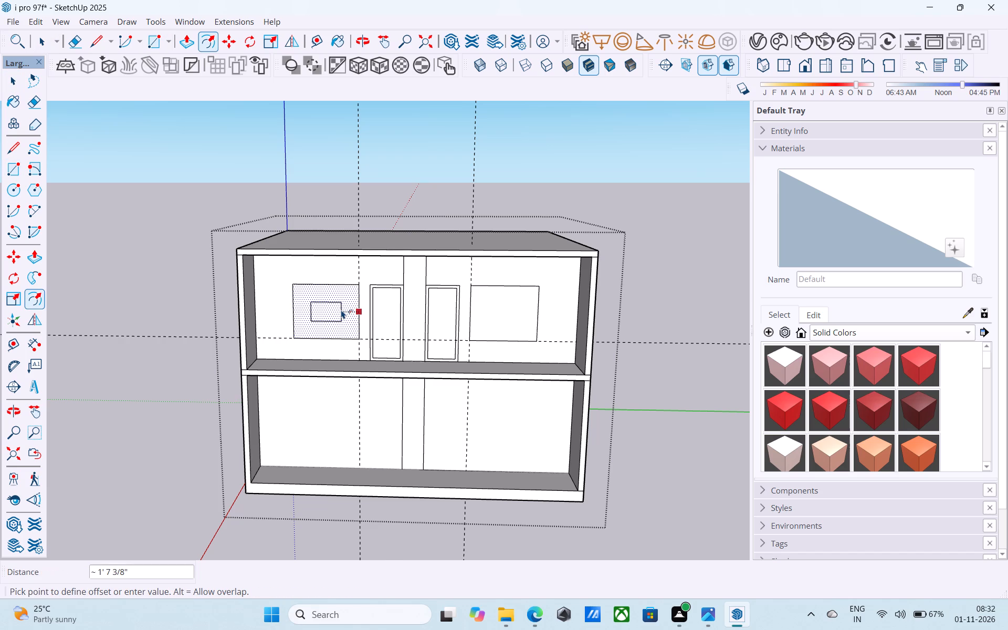
pyautogui.write('3"')
pyautogui.press('Return')
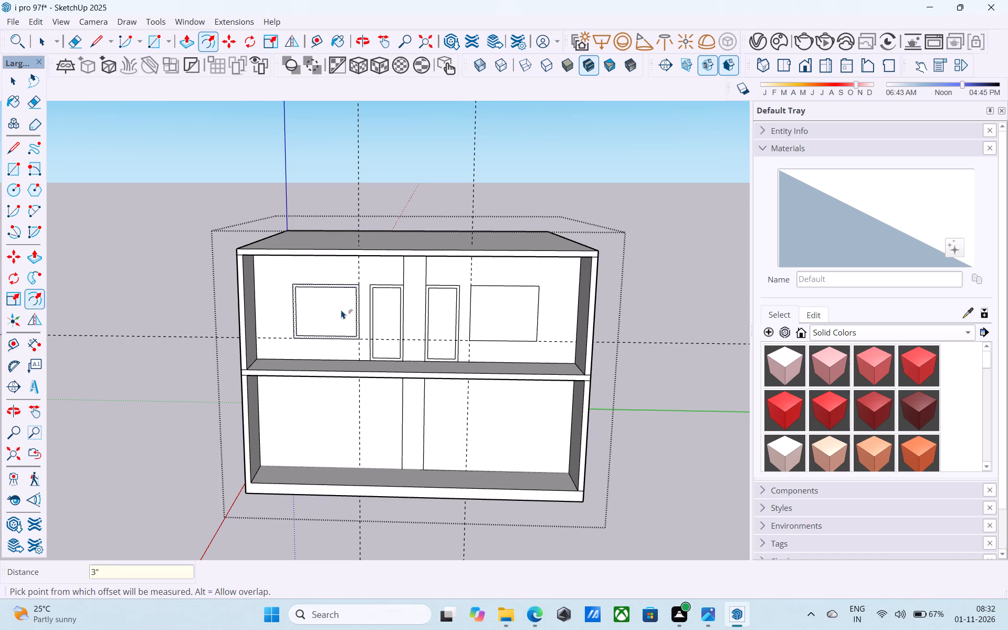
# Offset the other upper-wall window rectangle 3" inward to form its frame.
pyautogui.press('space')
pyautogui.click(503, 318)
pyautogui.press('f')
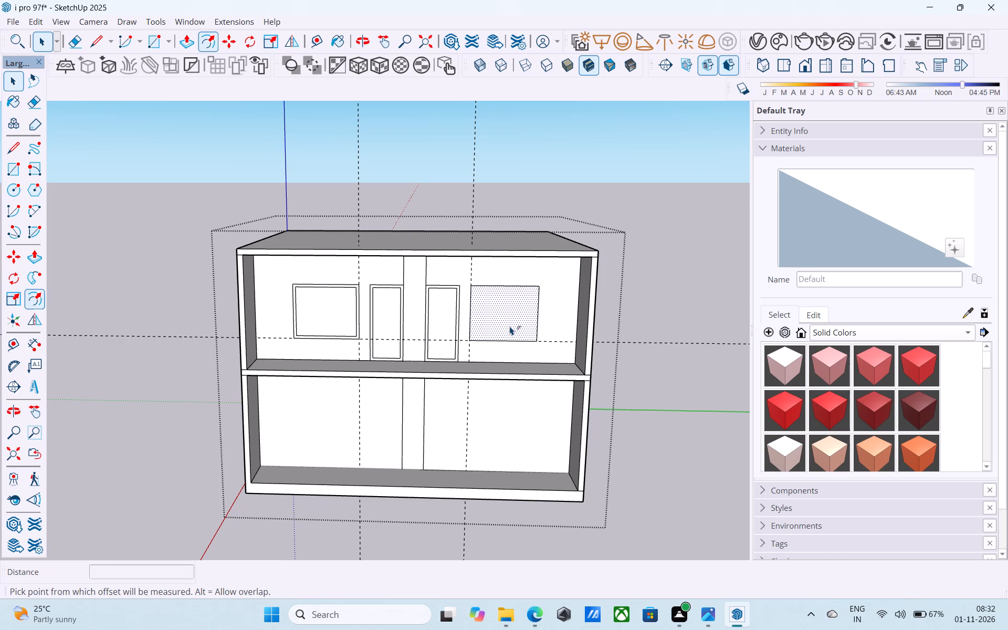
pyautogui.click(510, 326)
pyautogui.write('3"')
pyautogui.press('Return')
pyautogui.press('space')
# Copy the upper wall's vertical corner edge on the scale figure's side 3' inward toward the window.
pyautogui.scroll(-3, 506, 320)
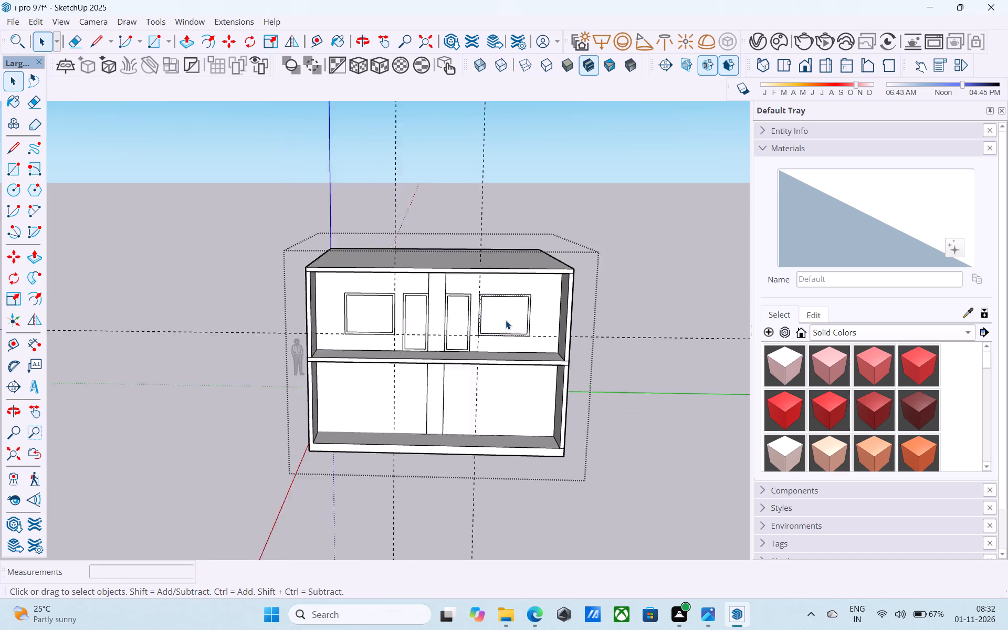
pyautogui.scroll(-2, 506, 320)
pyautogui.moveTo(502, 320); pyautogui.dragTo(487, 307, button='middle')
pyautogui.scroll(5, 325, 290)
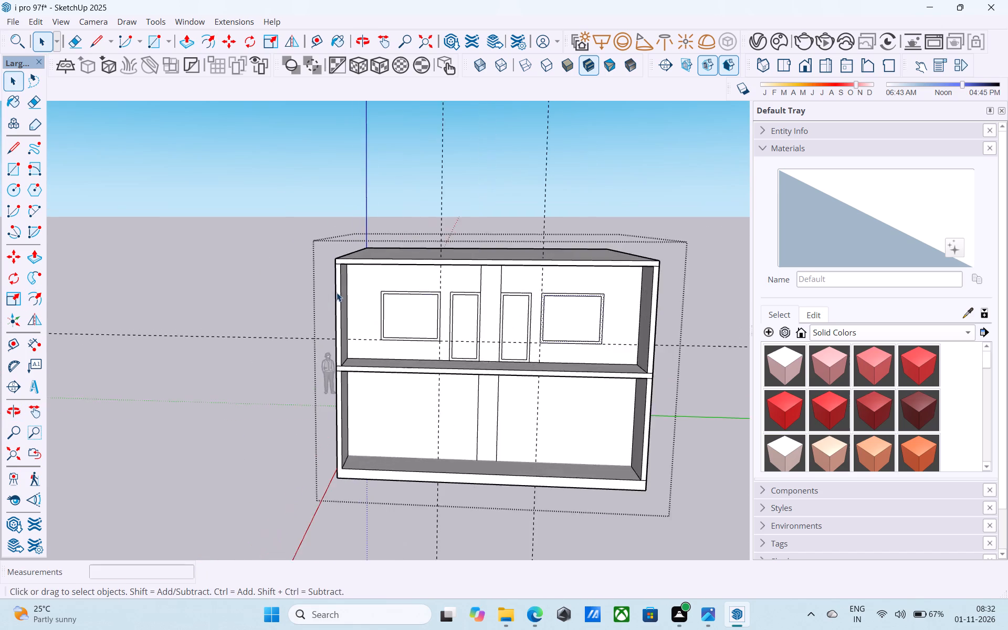
pyautogui.scroll(6, 337, 292)
pyautogui.click(352, 314)
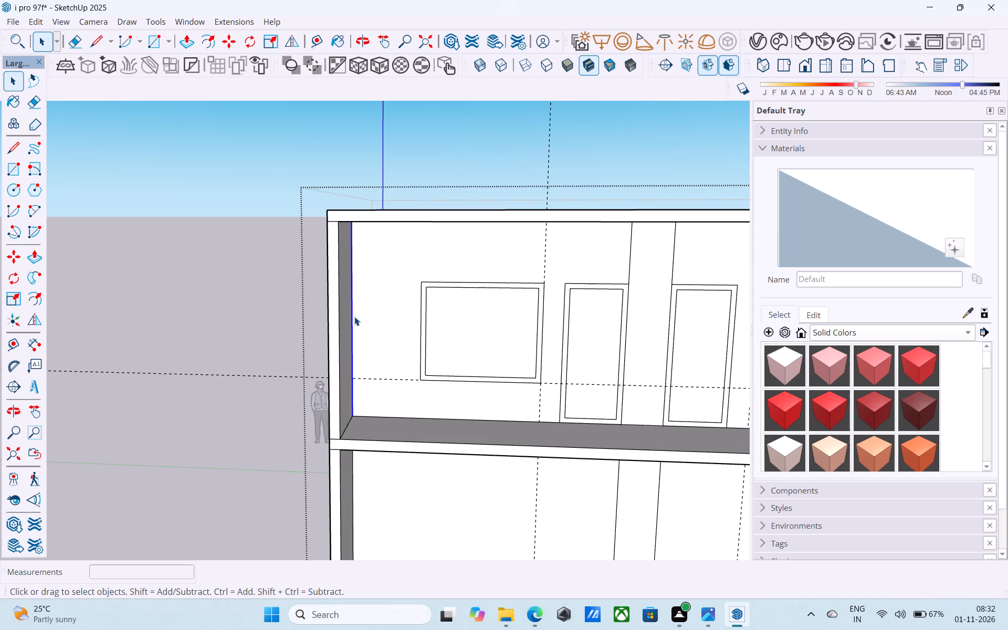
pyautogui.press('m')
pyautogui.click(356, 414)
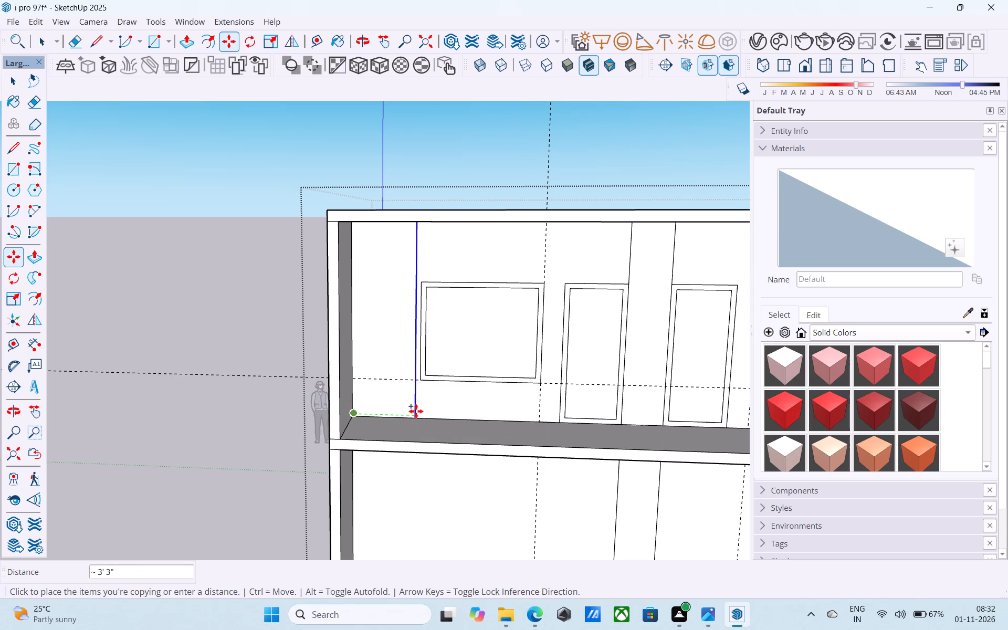
pyautogui.press('3')
pyautogui.press("'")
pyautogui.press('Return')
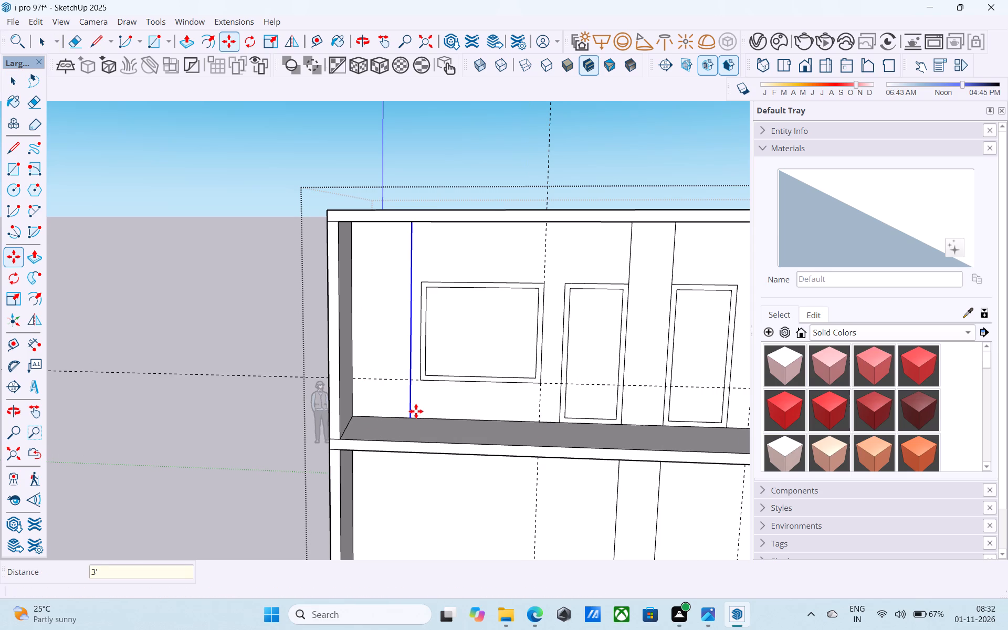
pyautogui.press('space')
# Copy the upper wall's opposite vertical corner edge 3' inward toward the other window.
pyautogui.scroll(-8, 395, 418)
pyautogui.moveTo(347, 400); pyautogui.dragTo(350, 326, button='middle')
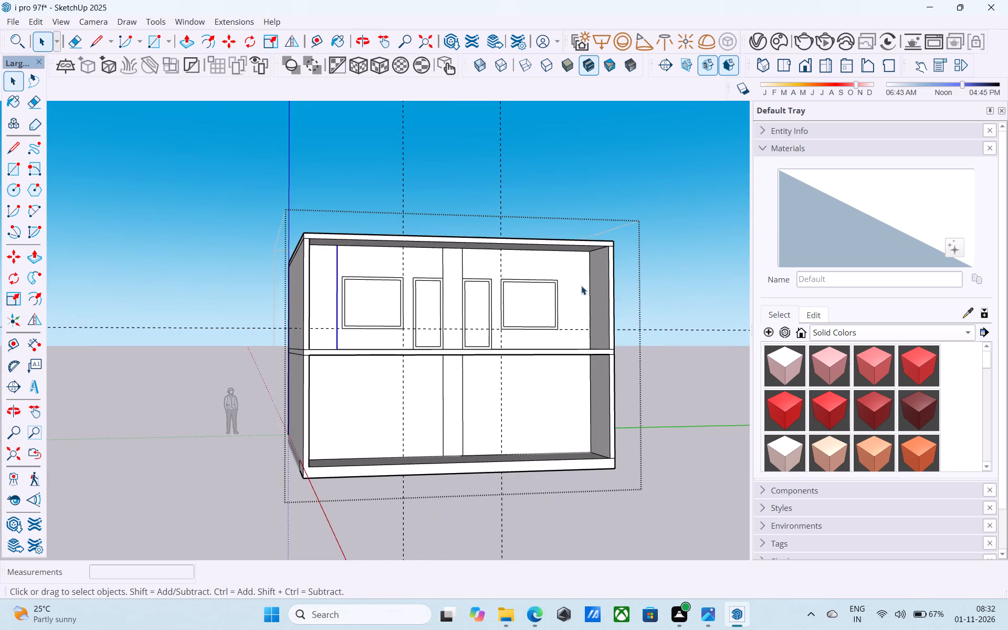
pyautogui.scroll(4, 583, 291)
pyautogui.click(593, 306)
pyautogui.press('m')
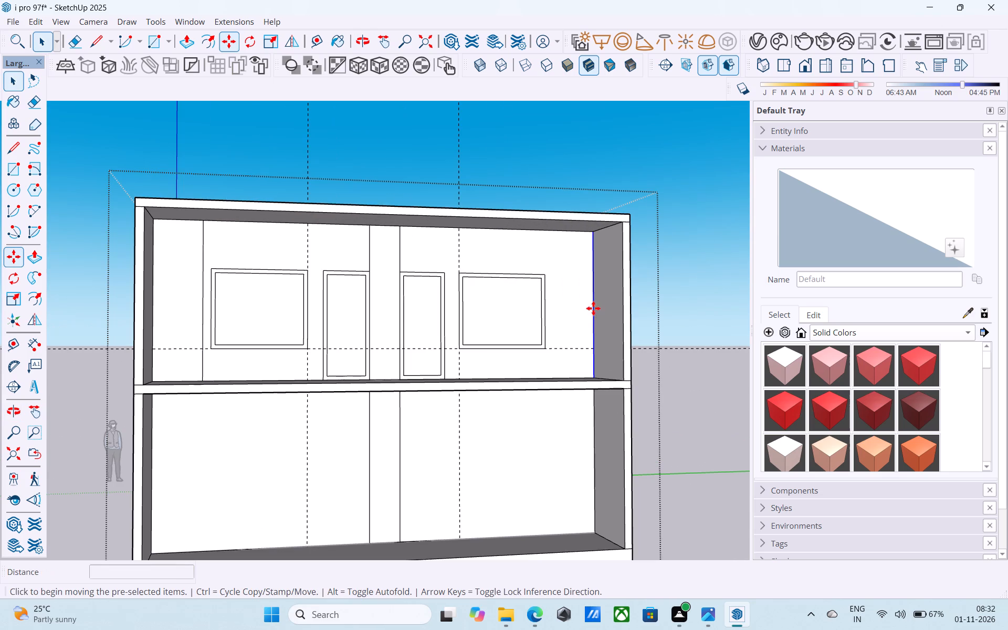
pyautogui.click(625, 384)
pyautogui.scroll(1, 609, 386)
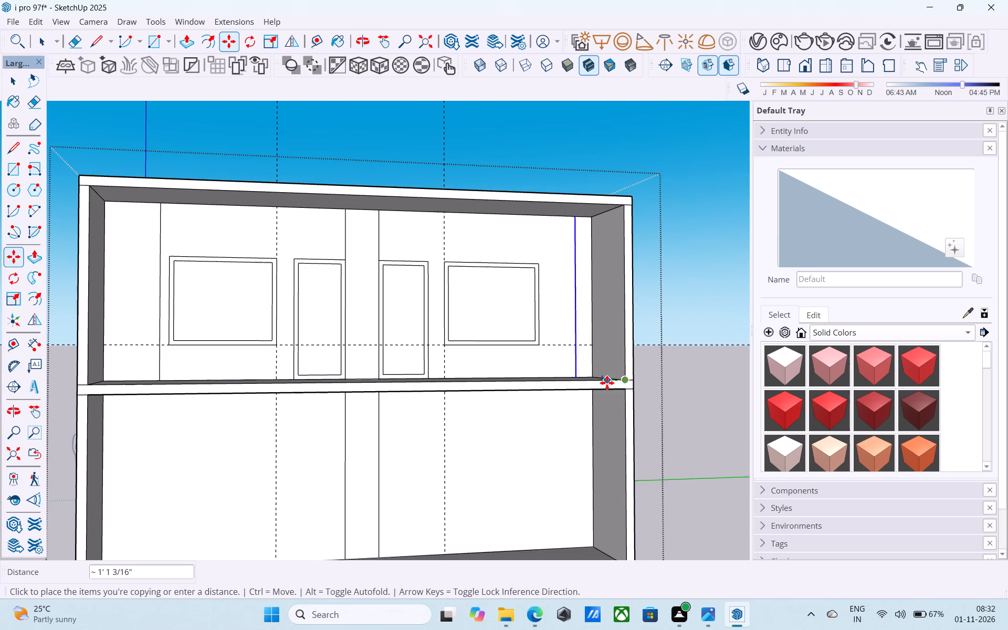
pyautogui.write("3'")
pyautogui.press('Return')
pyautogui.press('space')
# Divide the window on the scale figure's side with a vertical line between the midpoints of its inner frame edges.
pyautogui.scroll(-7, 569, 376)
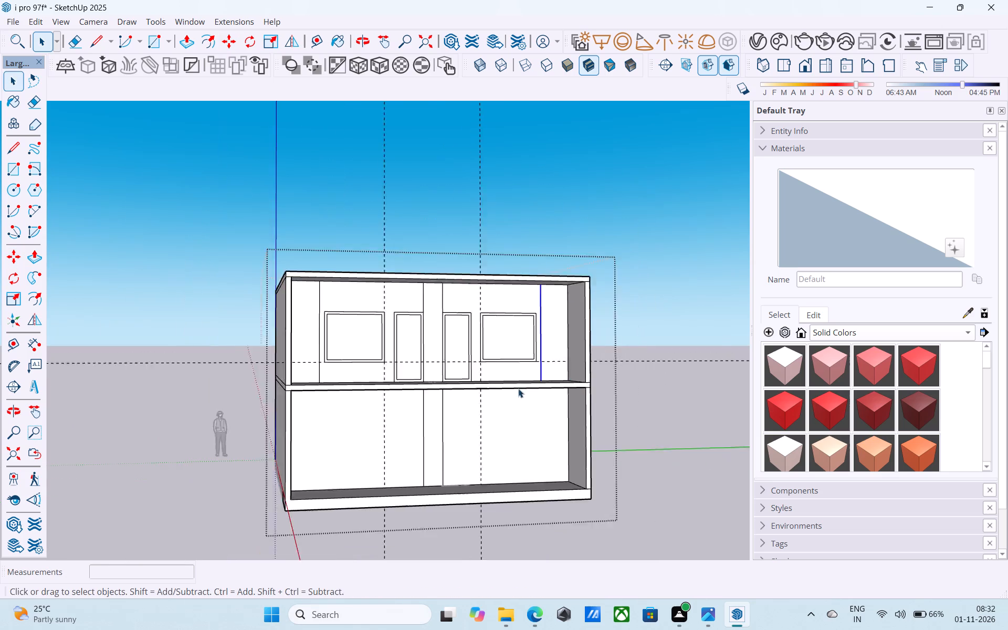
pyautogui.scroll(-2, 518, 388)
pyautogui.moveTo(517, 388); pyautogui.dragTo(480, 449, button='middle')
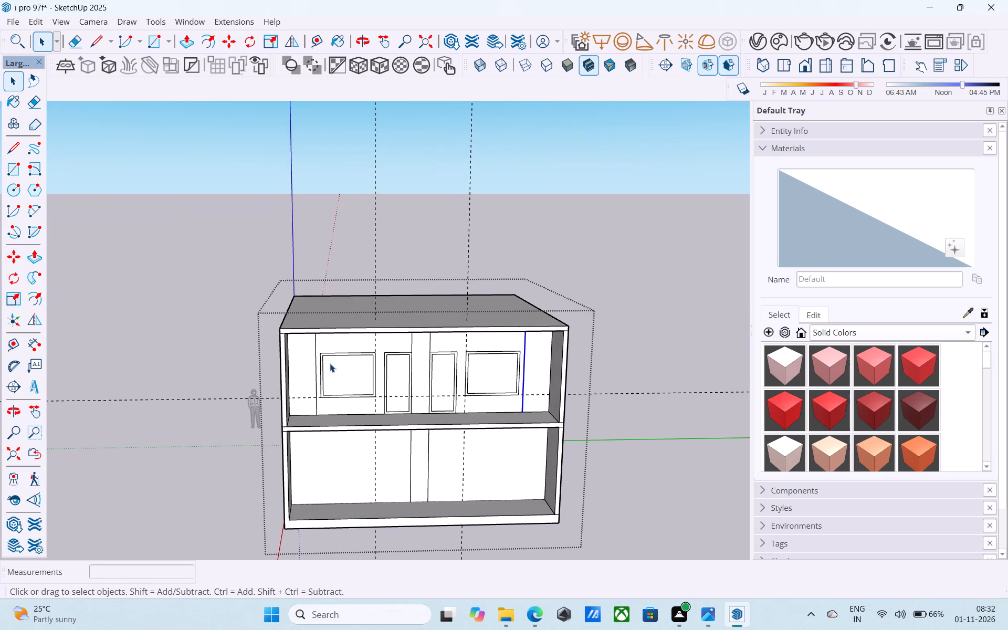
pyautogui.scroll(13, 339, 359)
pyautogui.press('l')
pyautogui.click(371, 348)
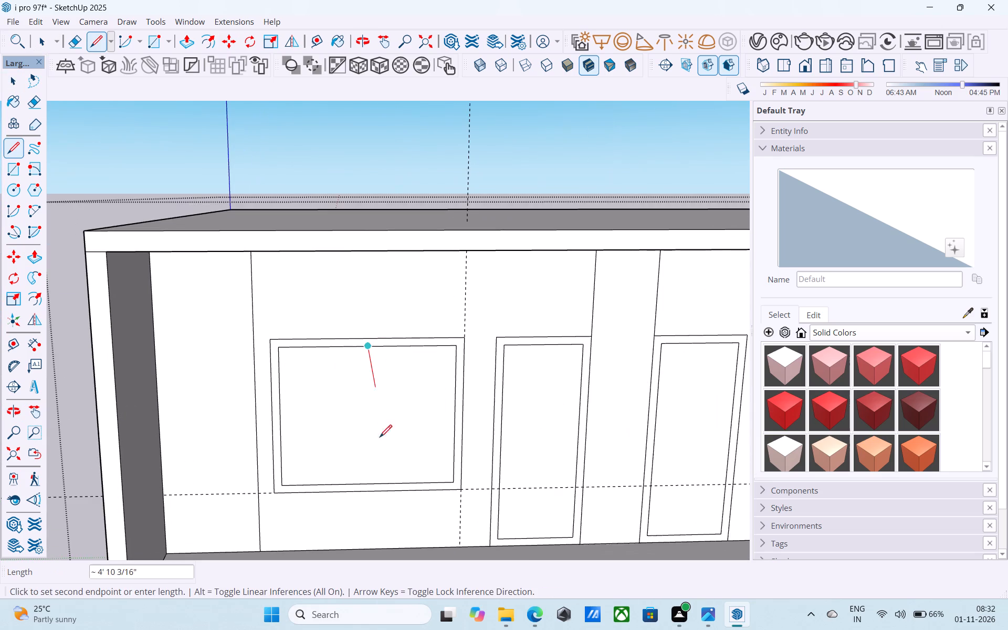
pyautogui.click(365, 484)
# Offset the divided window's outer pane, nearest the side fin, 1" inward.
pyautogui.press('space')
pyautogui.click(349, 464)
pyautogui.press('f')
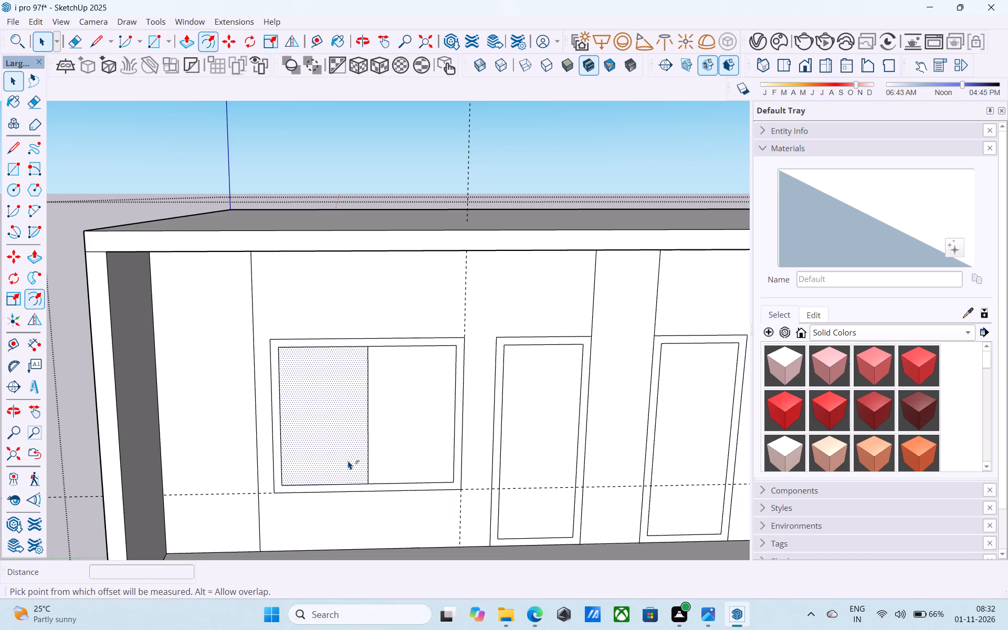
pyautogui.click(348, 460)
pyautogui.press('1')
pyautogui.hotkey('shift', '"')
pyautogui.press('Return')
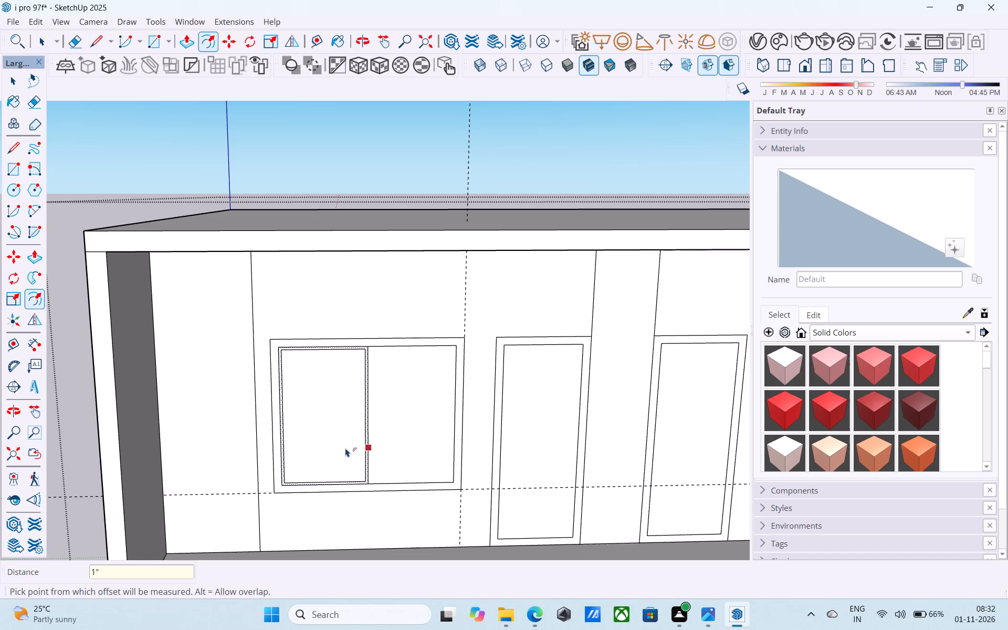
# Offset the same window's remaining pane, nearest the door, 1" inward.
pyautogui.press('space')
pyautogui.scroll(-7, 181, 422)
pyautogui.scroll(1, 264, 422)
pyautogui.scroll(5, 312, 412)
pyautogui.click(312, 412)
pyautogui.press('f')
pyautogui.click(312, 411)
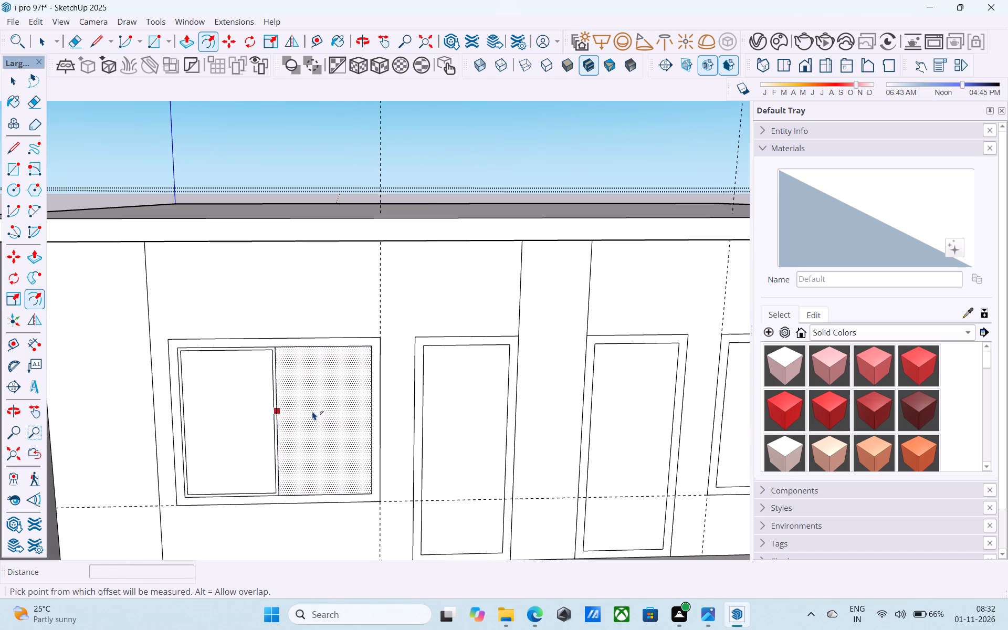
pyautogui.press('1')
pyautogui.hotkey('shift', '"')
pyautogui.press('Return')
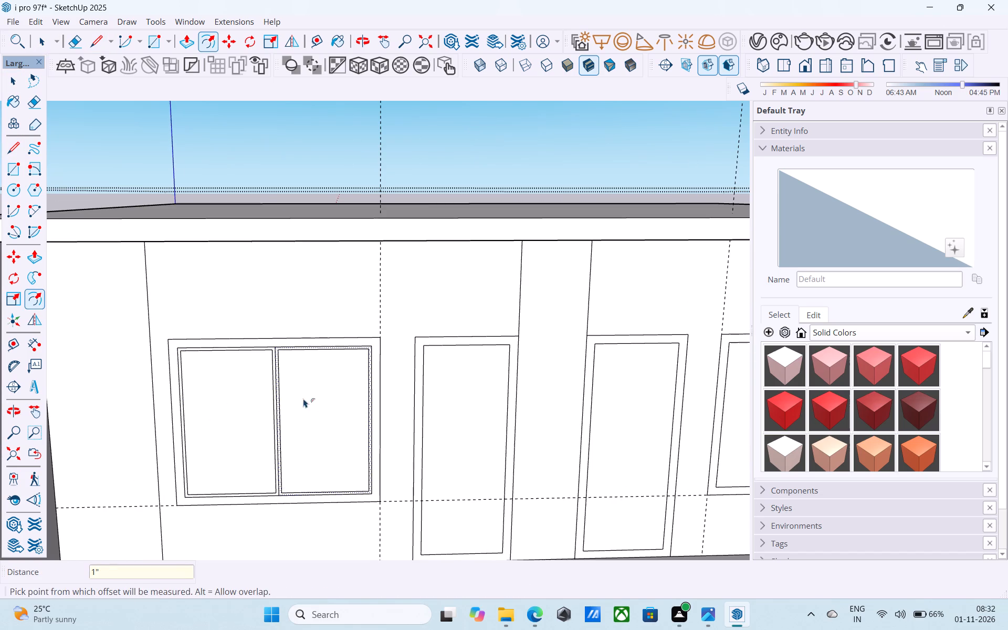
# Divide the other upper-wall window with a vertical line between the midpoints of its inner frame edges.
pyautogui.middleClick(145, 419)
pyautogui.scroll(-7, 145, 419)
pyautogui.press('space')
pyautogui.scroll(5, 494, 404)
pyautogui.press('l')
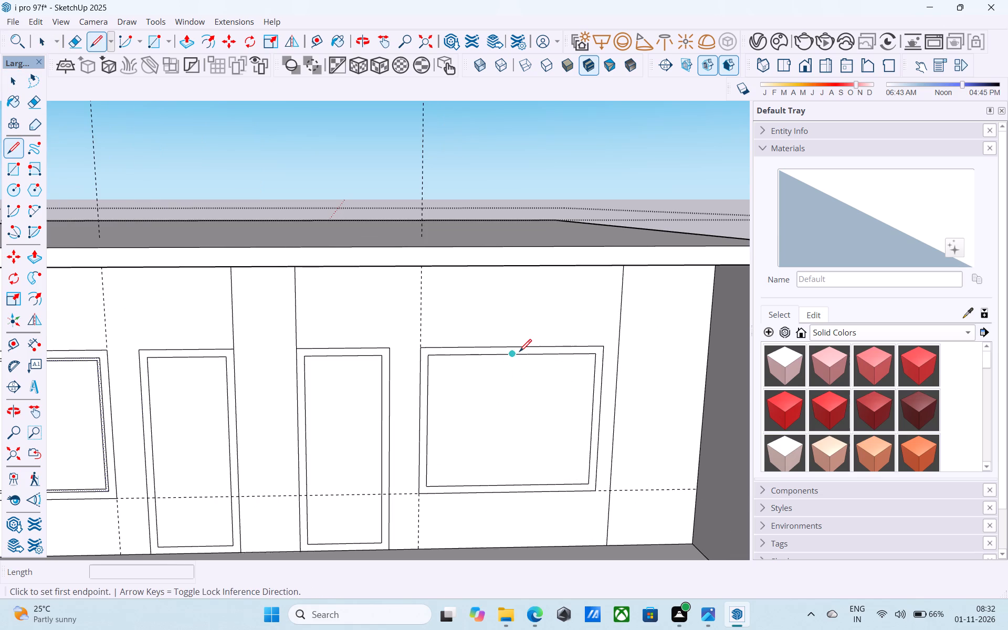
pyautogui.click(519, 353)
pyautogui.click(506, 486)
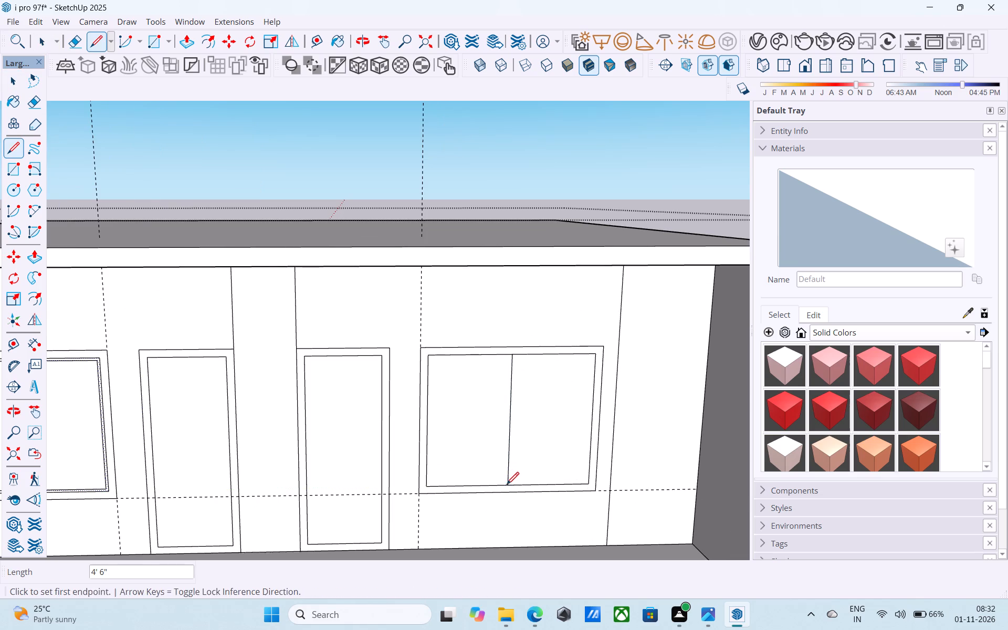
# Offset the pane nearest the door in this second window 1" inward.
pyautogui.press('space')
pyautogui.click(489, 465)
pyautogui.press('f')
pyautogui.click(486, 459)
pyautogui.press('1')
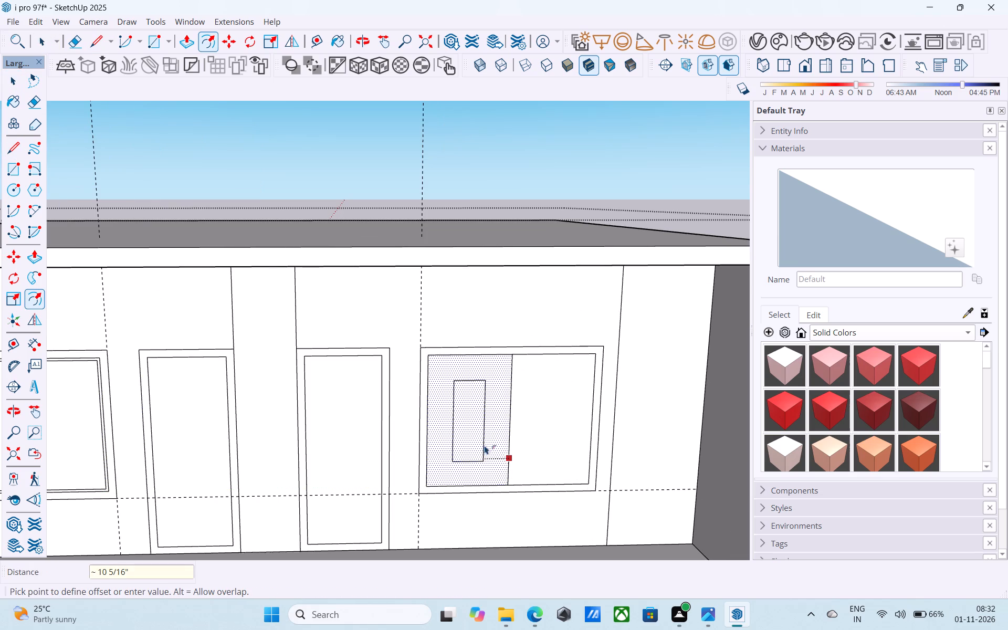
pyautogui.hotkey('shift', '"')
pyautogui.press('Return')
# Offset the second window's remaining pane, nearest the side fin, 1" inward.
pyautogui.press('space')
pyautogui.click(555, 433)
pyautogui.press('f')
pyautogui.click(555, 433)
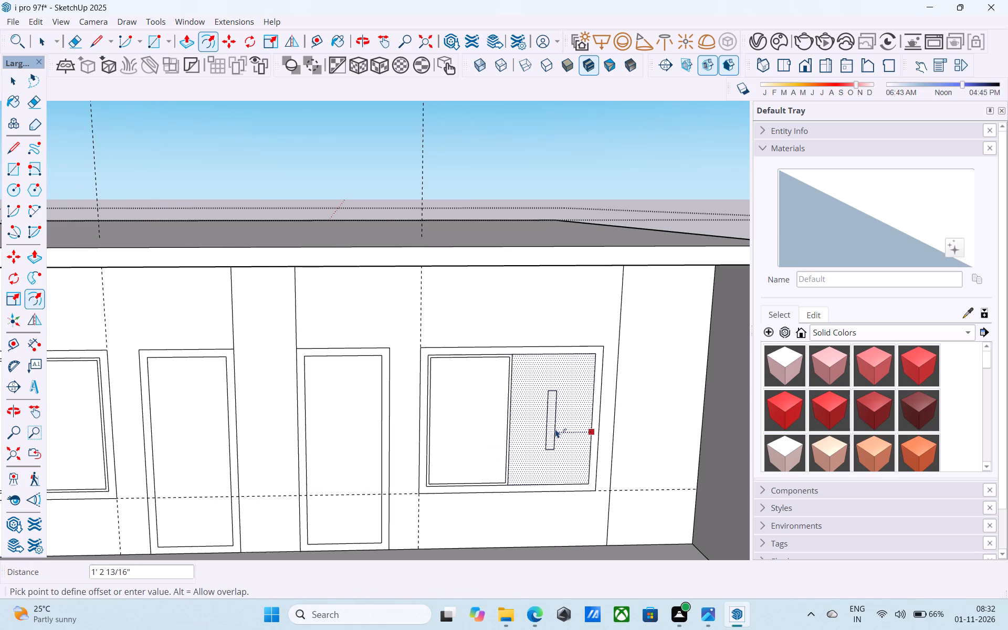
pyautogui.press('1')
pyautogui.hotkey('shift', '"')
pyautogui.press('Return')
pyautogui.press('space')
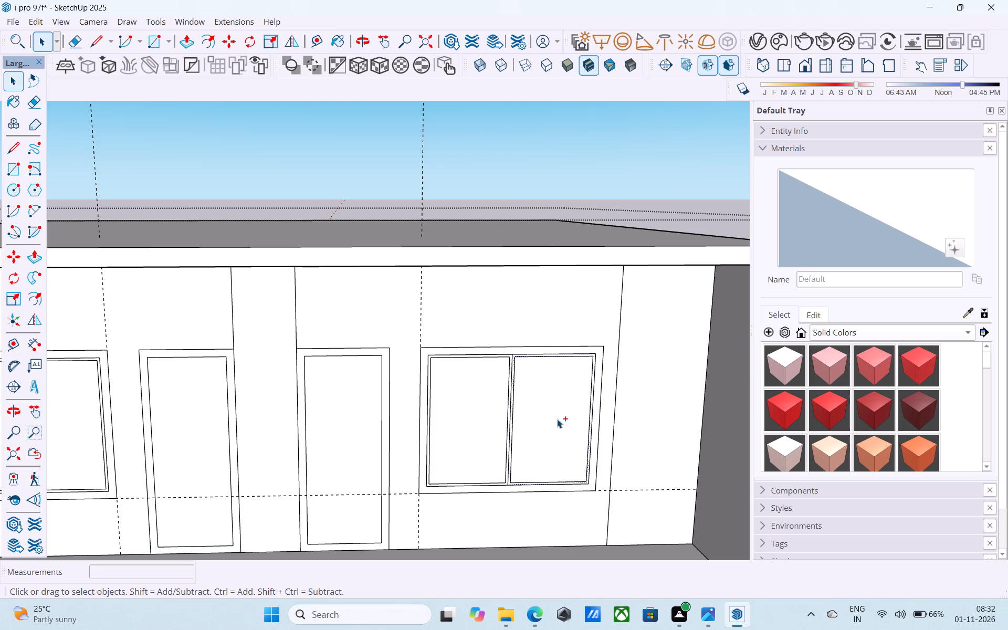
# Save the model.
pyautogui.hotkey('ctrl', 's')
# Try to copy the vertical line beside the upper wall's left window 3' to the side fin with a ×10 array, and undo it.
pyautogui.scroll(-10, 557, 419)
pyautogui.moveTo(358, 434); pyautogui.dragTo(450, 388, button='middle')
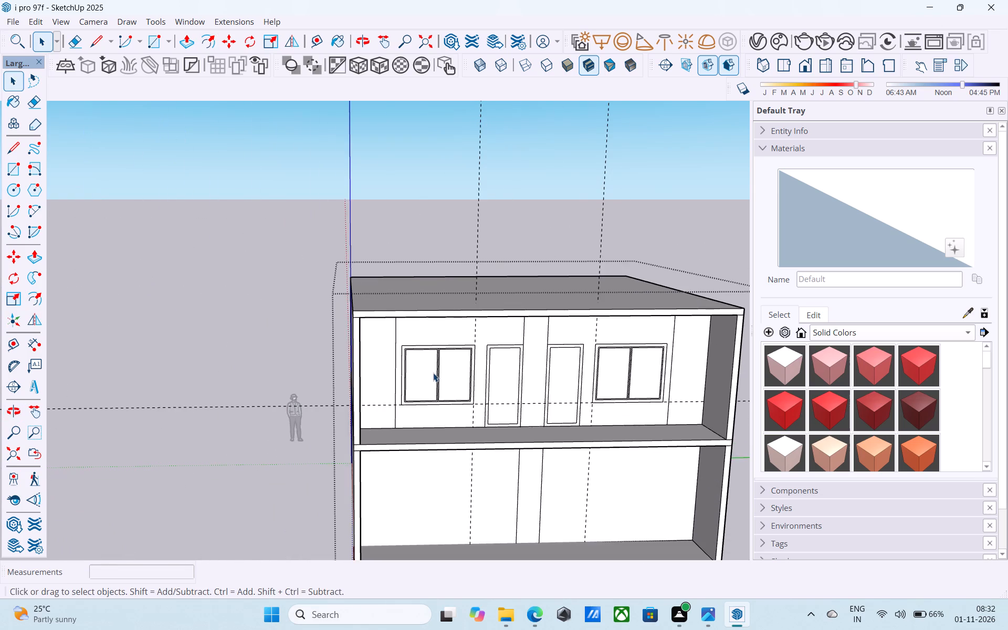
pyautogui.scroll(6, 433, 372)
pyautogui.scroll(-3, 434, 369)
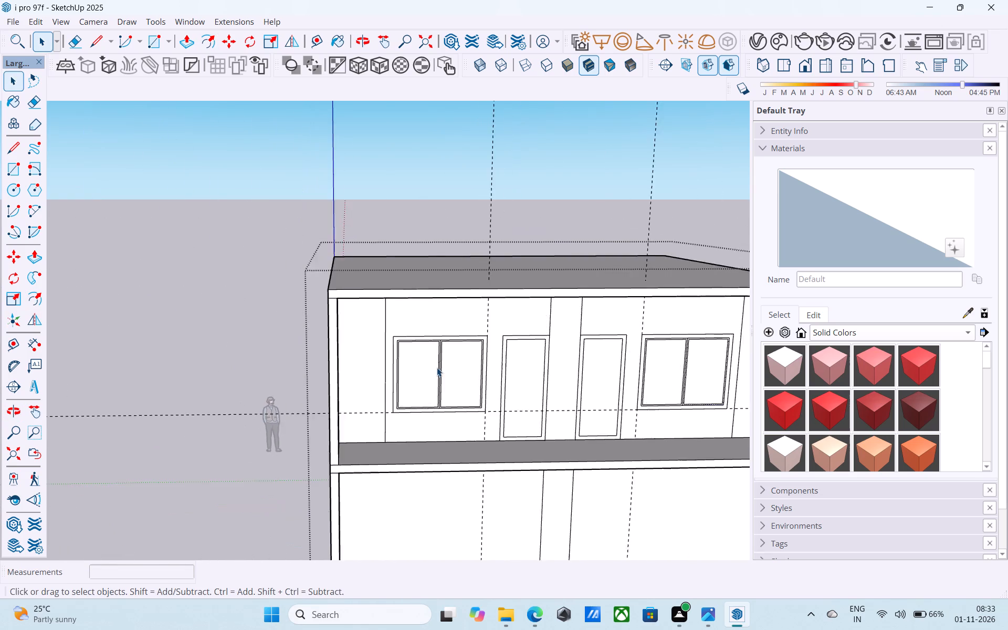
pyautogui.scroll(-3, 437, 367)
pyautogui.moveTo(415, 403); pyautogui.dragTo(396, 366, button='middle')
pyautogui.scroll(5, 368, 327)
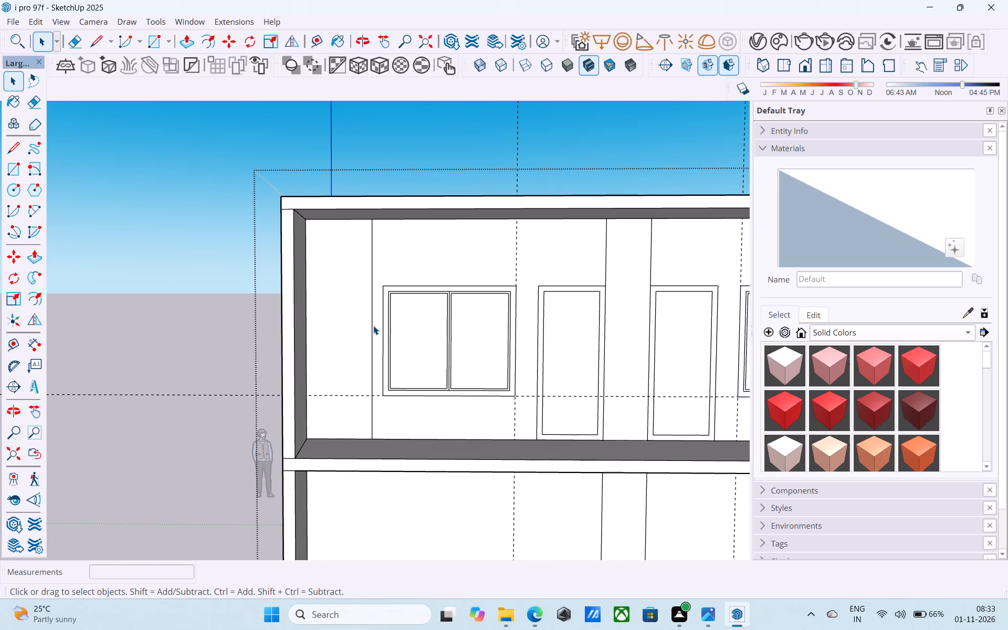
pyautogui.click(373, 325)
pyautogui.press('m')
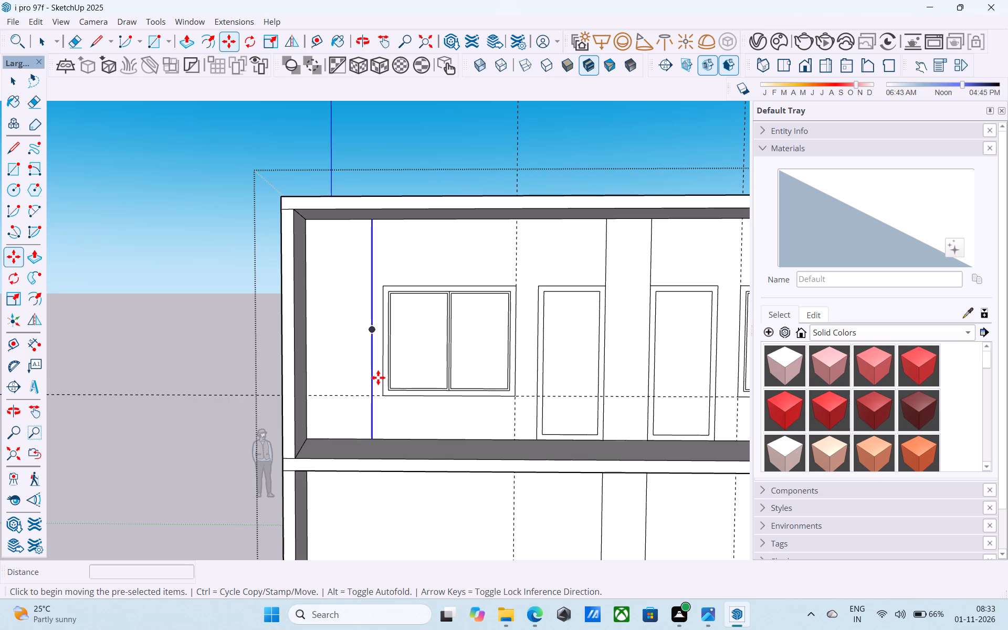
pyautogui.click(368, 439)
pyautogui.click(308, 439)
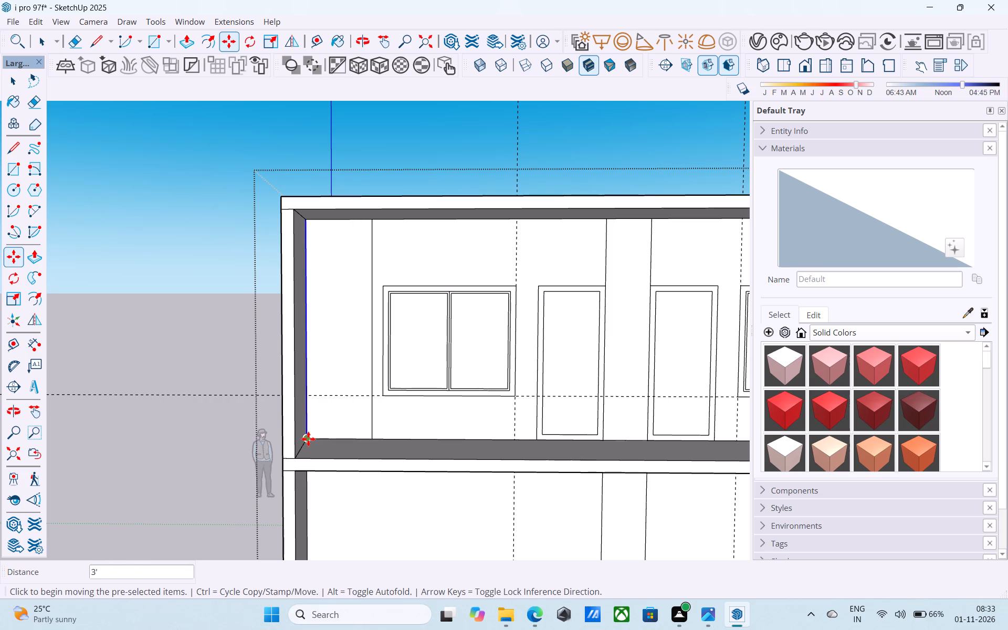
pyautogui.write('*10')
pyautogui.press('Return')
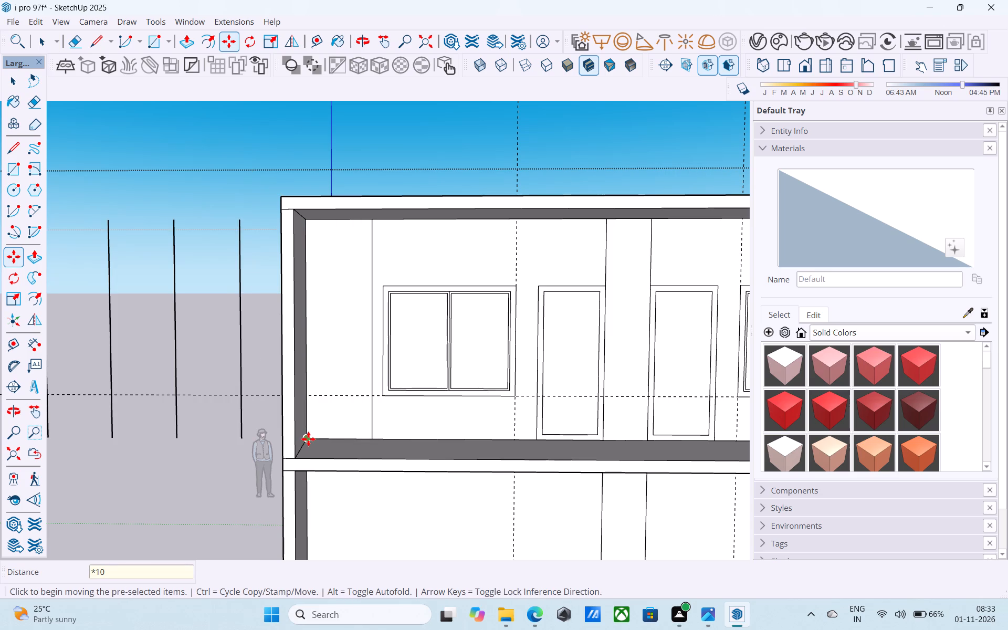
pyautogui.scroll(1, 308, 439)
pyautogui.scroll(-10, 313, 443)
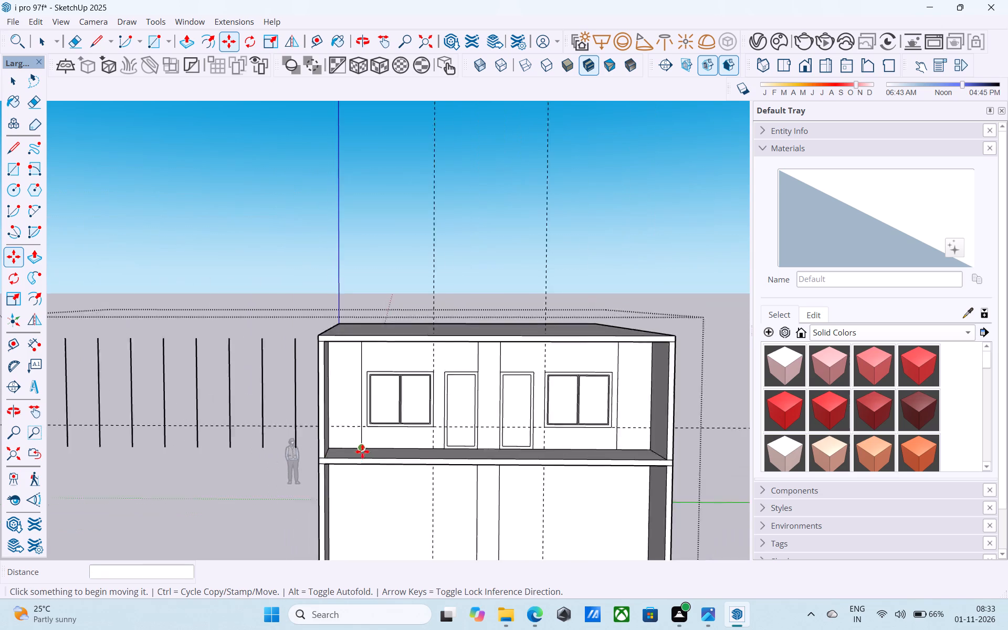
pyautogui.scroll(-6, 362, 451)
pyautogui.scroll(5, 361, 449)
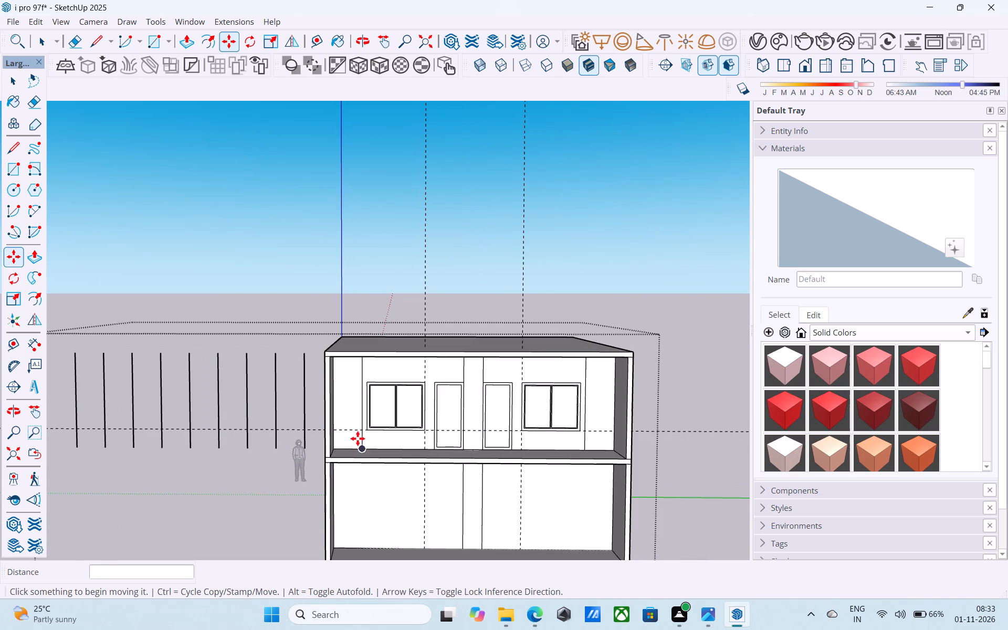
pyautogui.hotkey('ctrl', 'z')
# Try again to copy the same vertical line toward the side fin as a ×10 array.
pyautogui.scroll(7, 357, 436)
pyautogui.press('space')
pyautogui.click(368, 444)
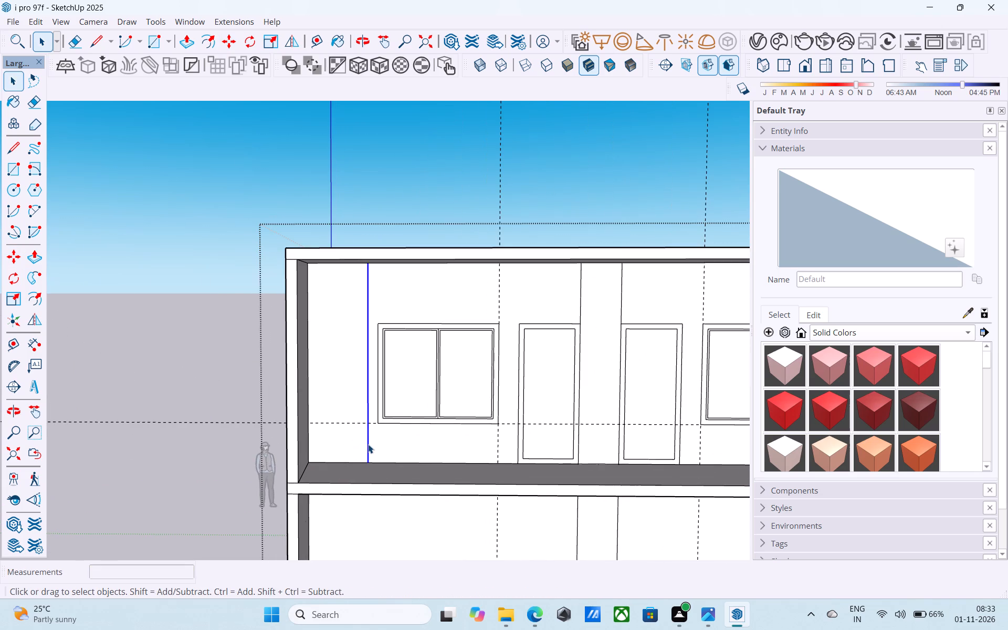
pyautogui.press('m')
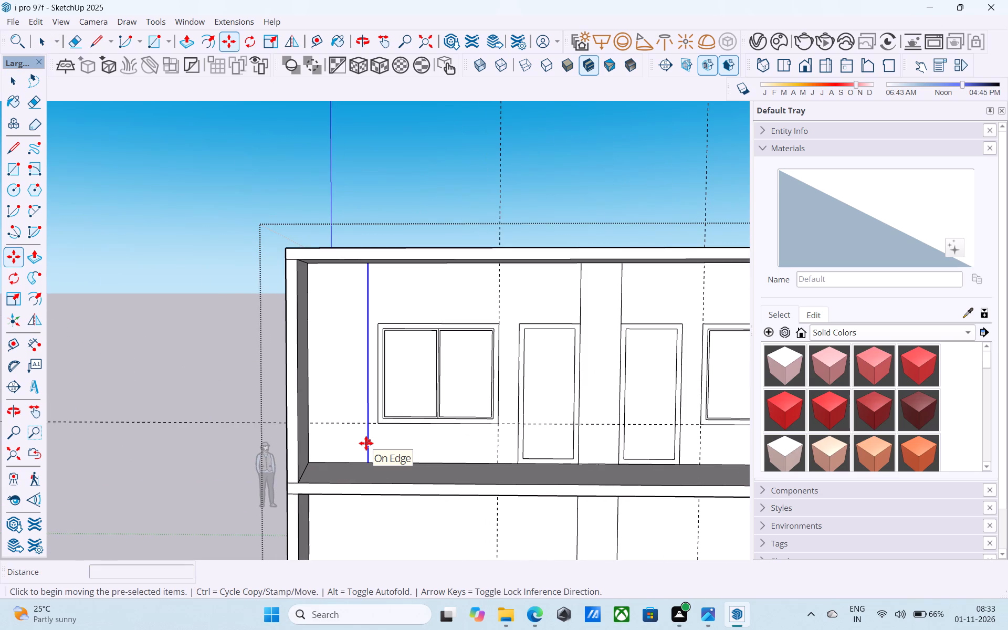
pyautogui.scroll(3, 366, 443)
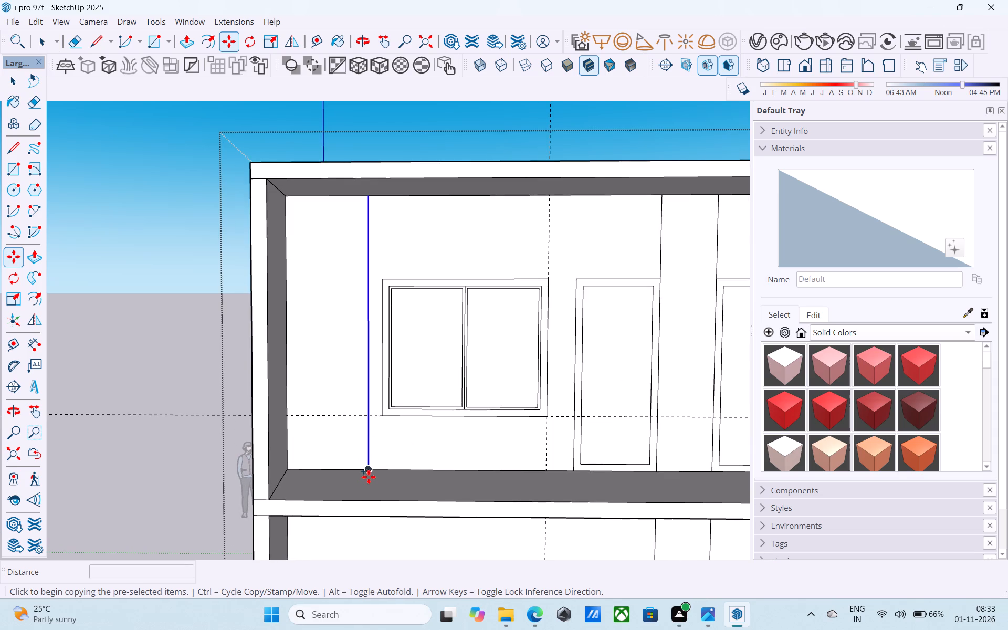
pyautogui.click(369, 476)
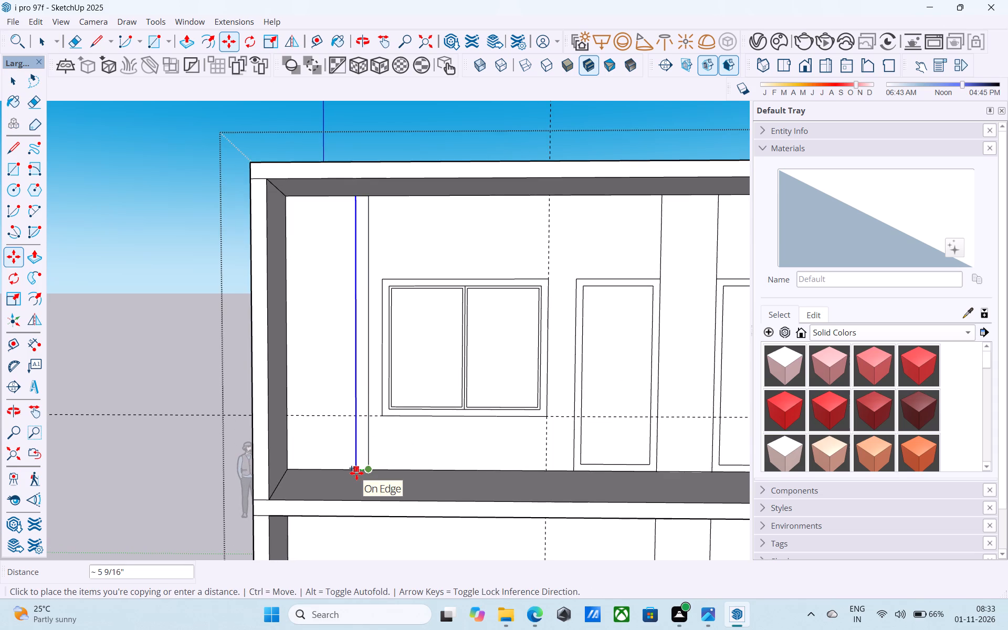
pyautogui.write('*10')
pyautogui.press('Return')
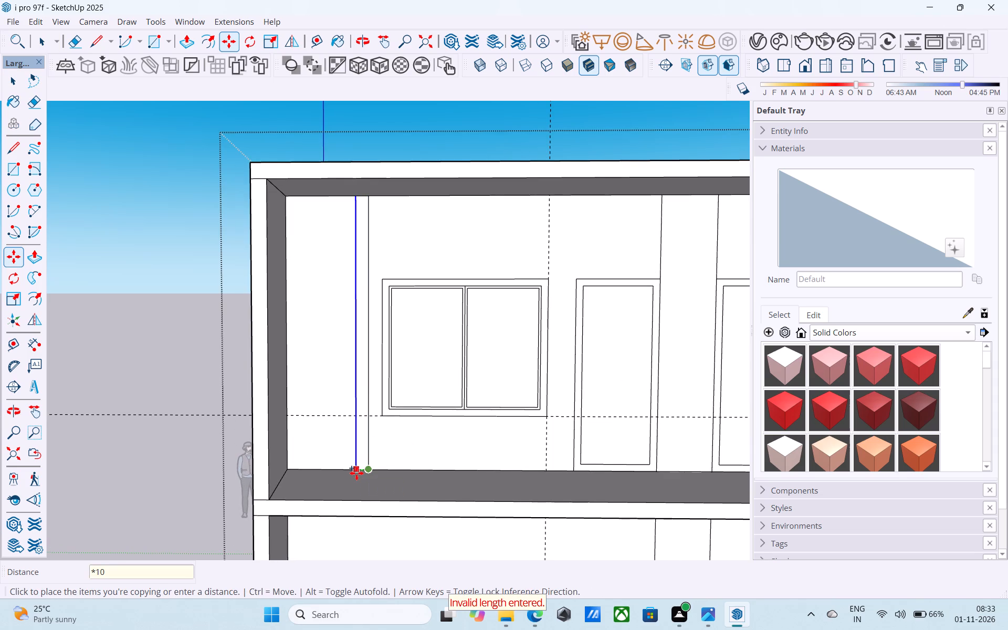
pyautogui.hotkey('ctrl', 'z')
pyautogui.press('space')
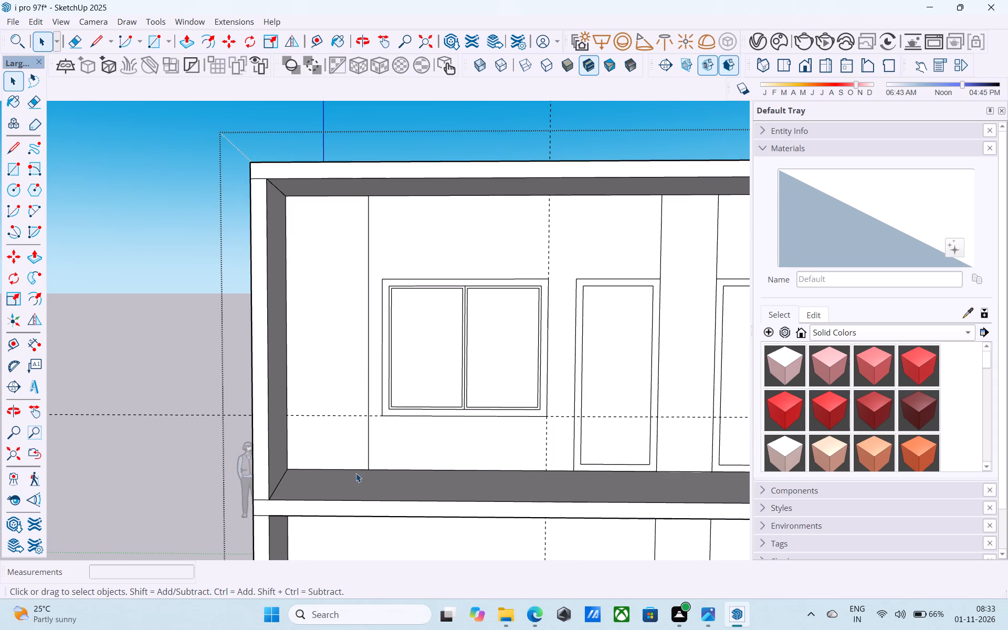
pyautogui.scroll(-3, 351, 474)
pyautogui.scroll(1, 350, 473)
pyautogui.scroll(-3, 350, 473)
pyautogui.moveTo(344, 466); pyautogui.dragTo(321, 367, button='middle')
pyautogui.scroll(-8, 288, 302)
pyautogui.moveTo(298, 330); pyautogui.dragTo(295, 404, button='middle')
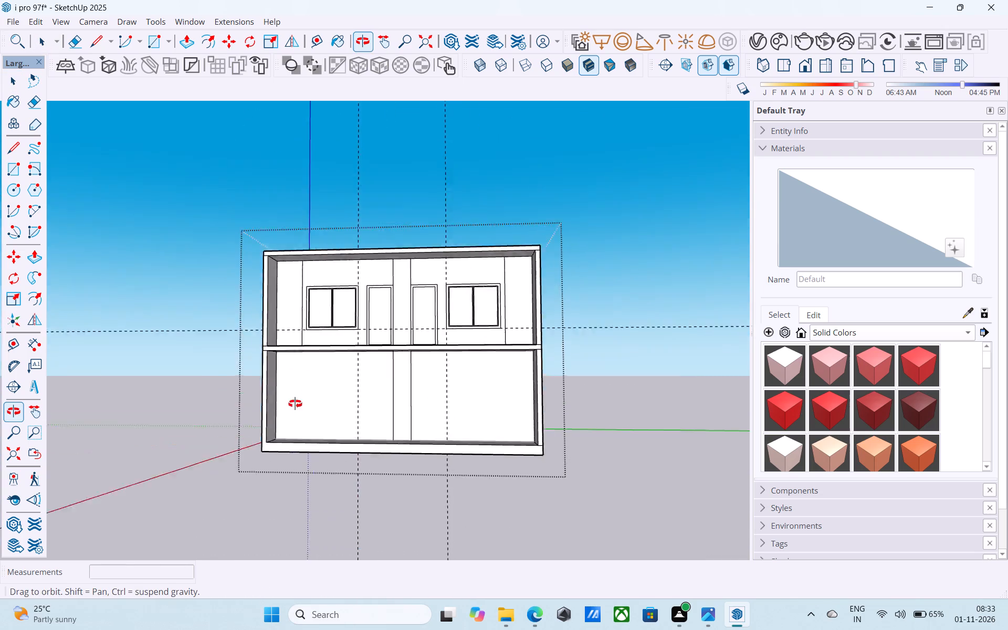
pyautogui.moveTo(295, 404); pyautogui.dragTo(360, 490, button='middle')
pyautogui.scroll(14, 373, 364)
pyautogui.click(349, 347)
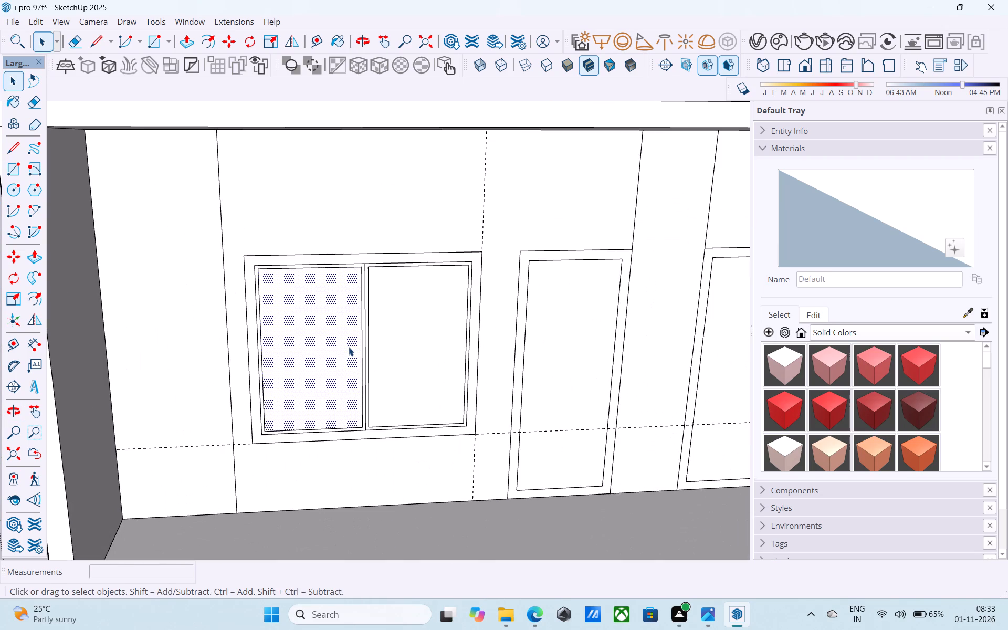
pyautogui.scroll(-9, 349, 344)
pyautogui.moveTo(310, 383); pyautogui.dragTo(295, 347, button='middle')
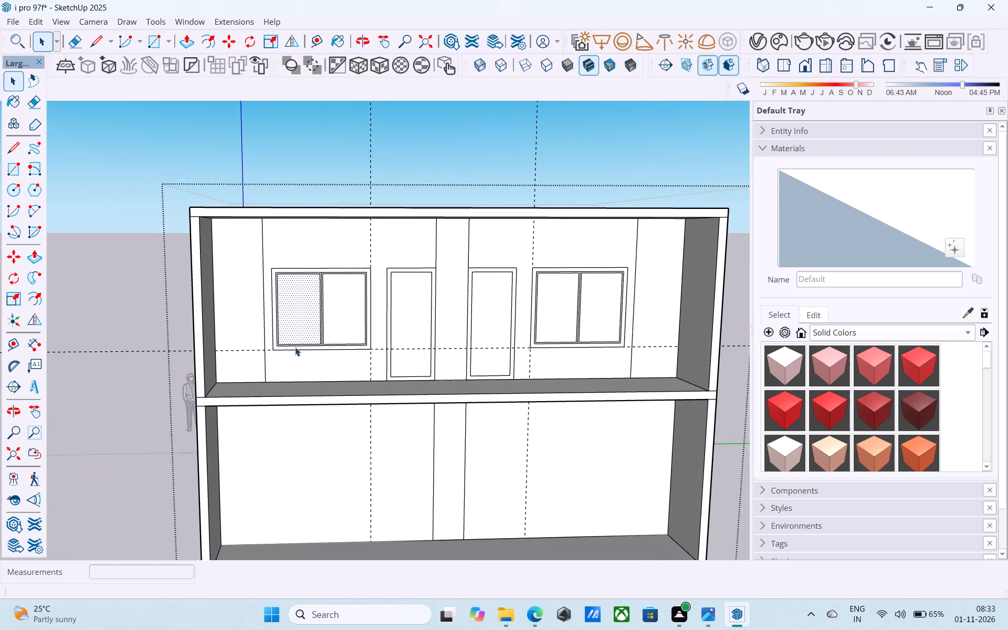
# Copy the vertical line beside the upper wall's left window 3' to the fin corner, dividing the span into 8 equal strips.
pyautogui.scroll(3, 295, 347)
pyautogui.scroll(-4, 288, 366)
pyautogui.moveTo(282, 385); pyautogui.dragTo(260, 371, button='middle')
pyautogui.moveTo(276, 381); pyautogui.dragTo(260, 371, button='right')
pyautogui.scroll(1, 255, 376)
pyautogui.click(261, 372)
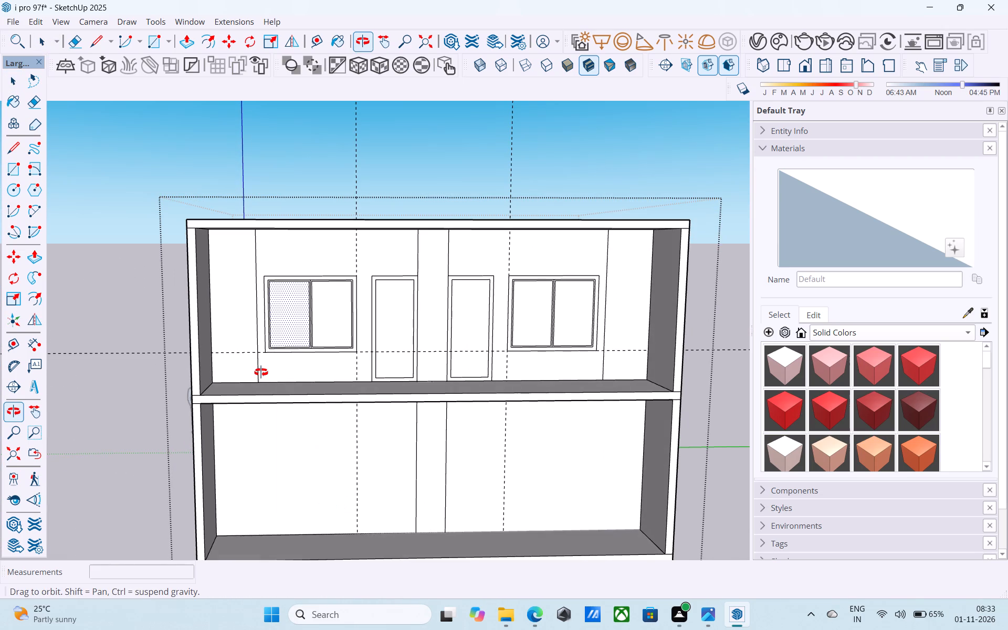
pyautogui.click(258, 373)
pyautogui.press('space')
pyautogui.click(262, 370)
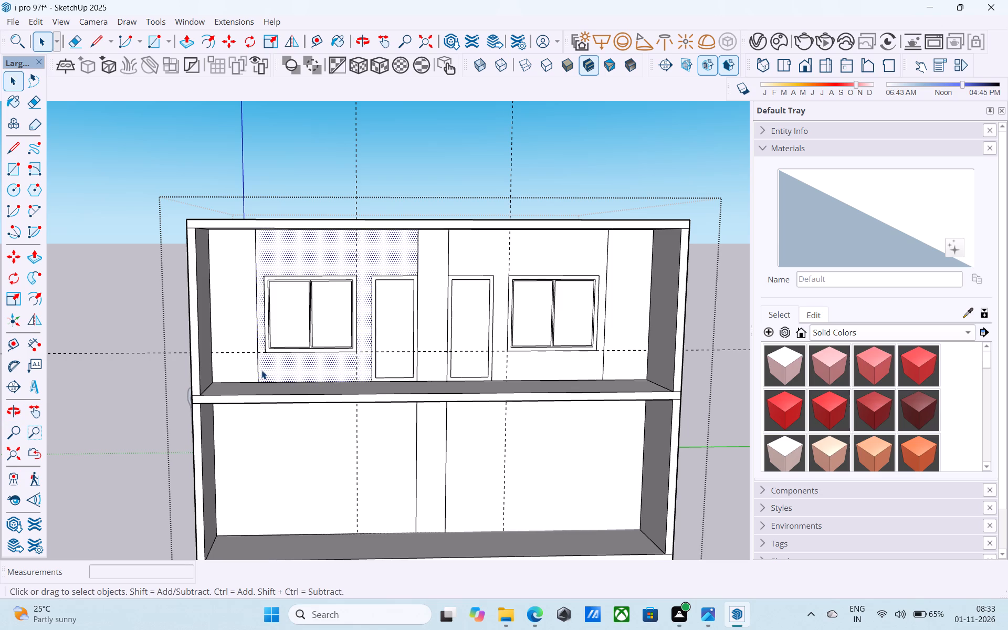
pyautogui.click(259, 371)
pyautogui.moveTo(262, 380); pyautogui.dragTo(262, 402, button='middle')
pyautogui.scroll(3, 244, 413)
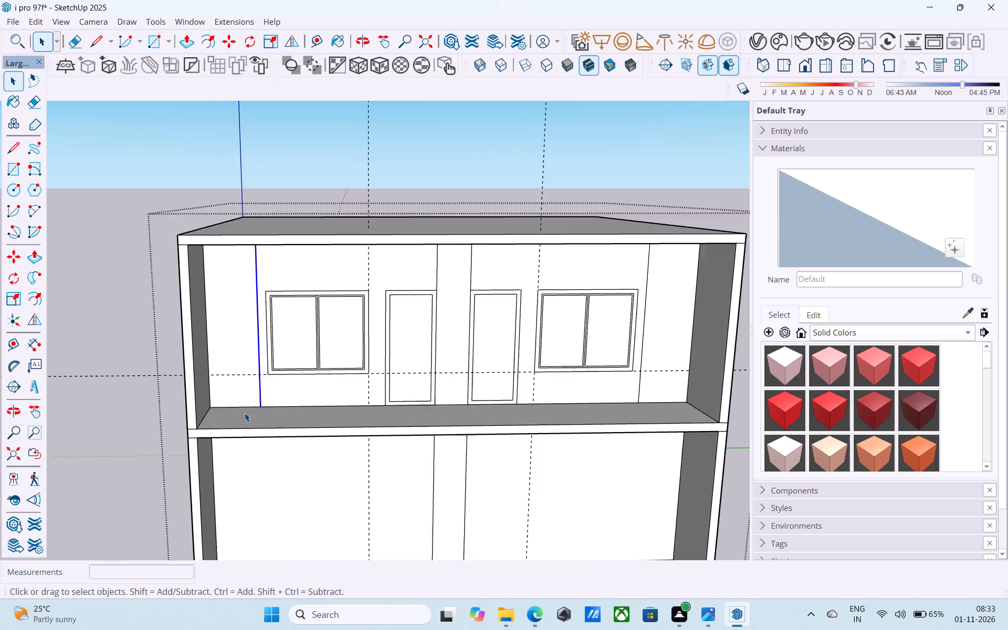
pyautogui.press('m')
pyautogui.scroll(5, 262, 418)
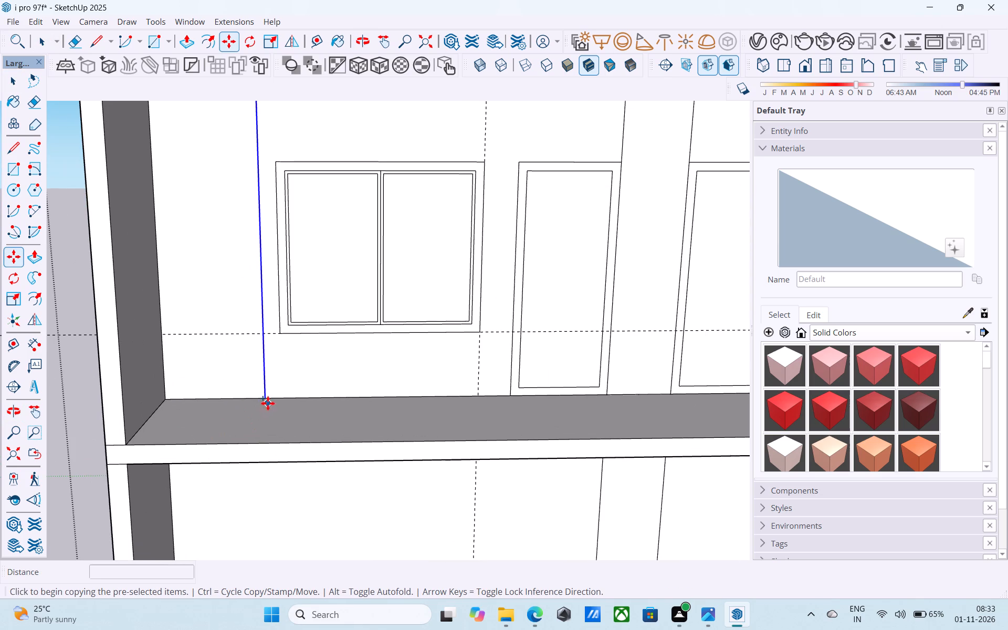
pyautogui.click(266, 399)
pyautogui.click(172, 401)
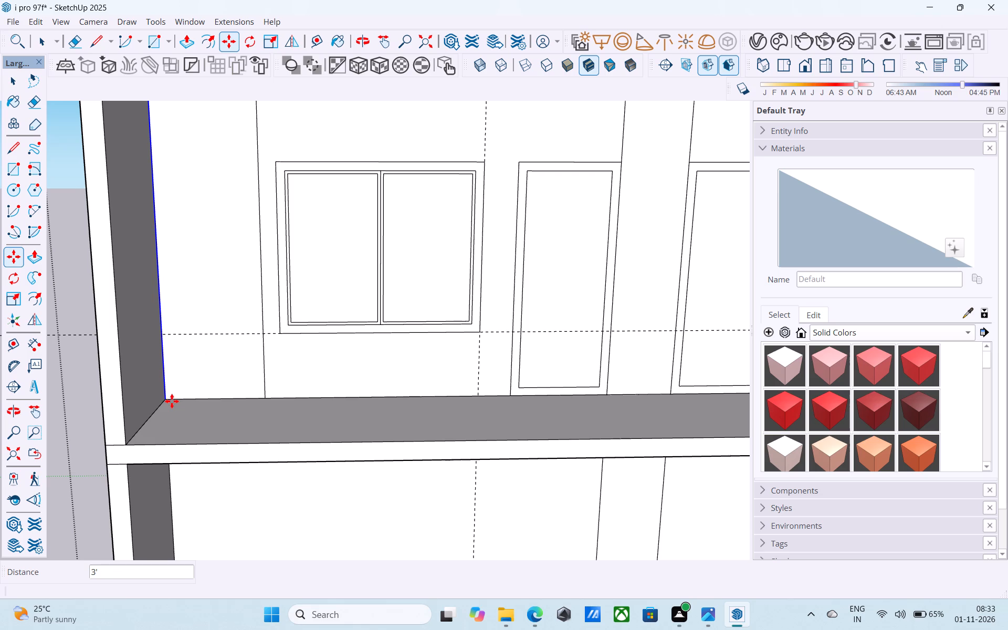
pyautogui.press('/')
pyautogui.press('8')
pyautogui.press('Return')
pyautogui.press('space')
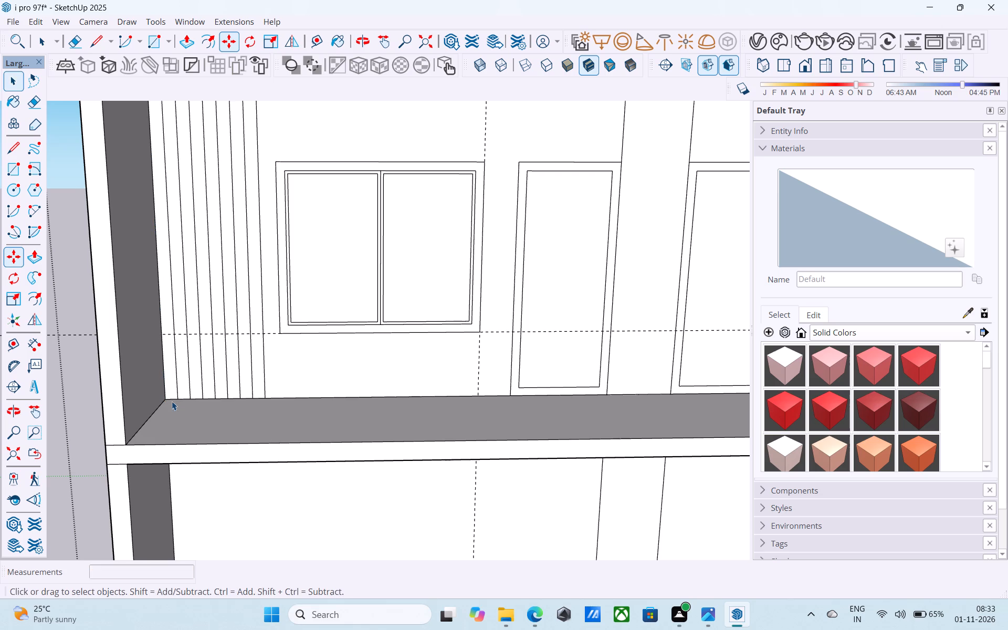
# Copy the vertical line beside the upper wall's right window 3' to the opposite fin corner, dividing the span into 8 equal strips.
pyautogui.scroll(-11, 171, 402)
pyautogui.moveTo(163, 393); pyautogui.dragTo(129, 393, button='middle')
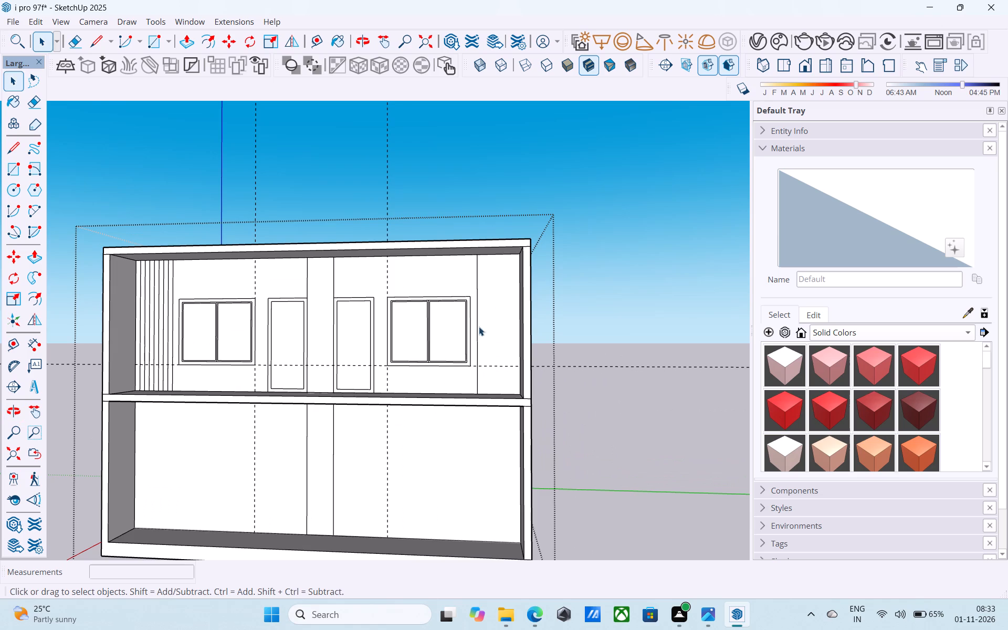
pyautogui.moveTo(485, 347); pyautogui.dragTo(497, 291, button='middle')
pyautogui.scroll(8, 497, 291)
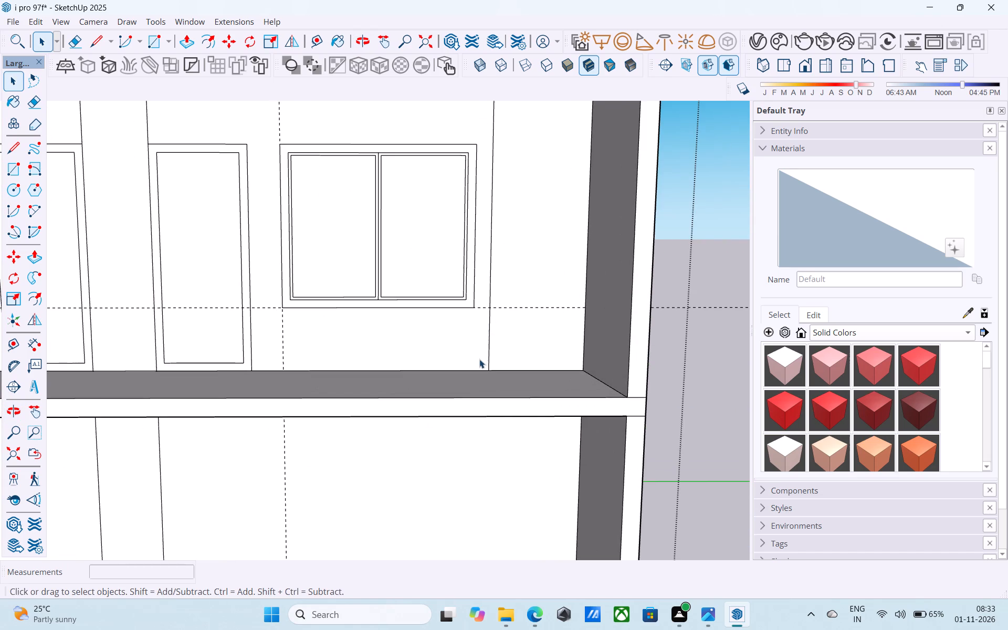
pyautogui.click(490, 360)
pyautogui.keyDown('shift'); pyautogui.moveTo(492, 388); pyautogui.dragTo(470, 295, button='middle'); pyautogui.keyUp('shift')
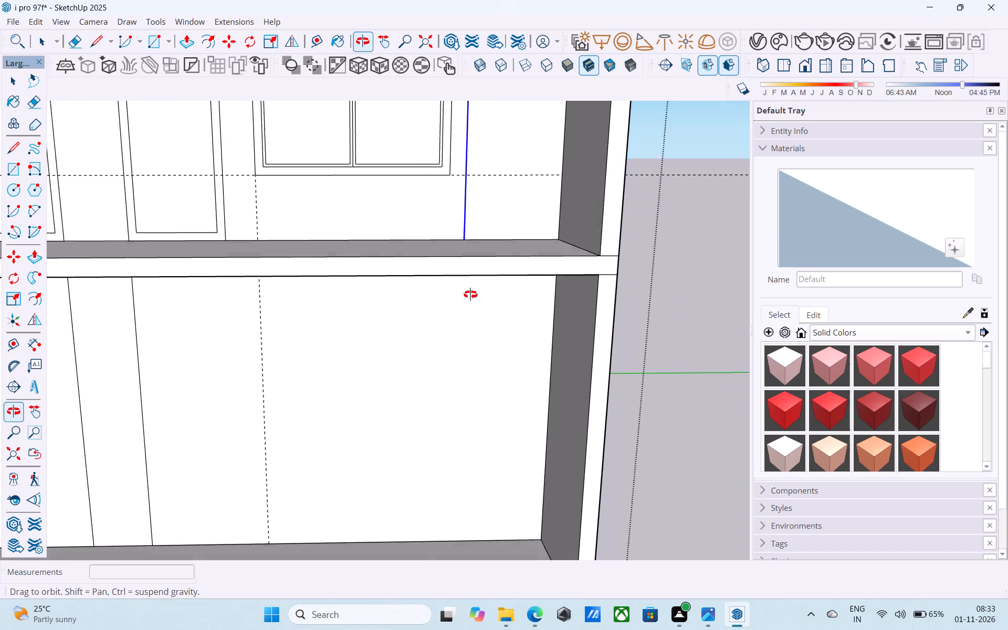
pyautogui.keyDown('shift'); pyautogui.moveTo(470, 295); pyautogui.dragTo(468, 322, button='middle'); pyautogui.keyUp('shift')
pyautogui.press('m')
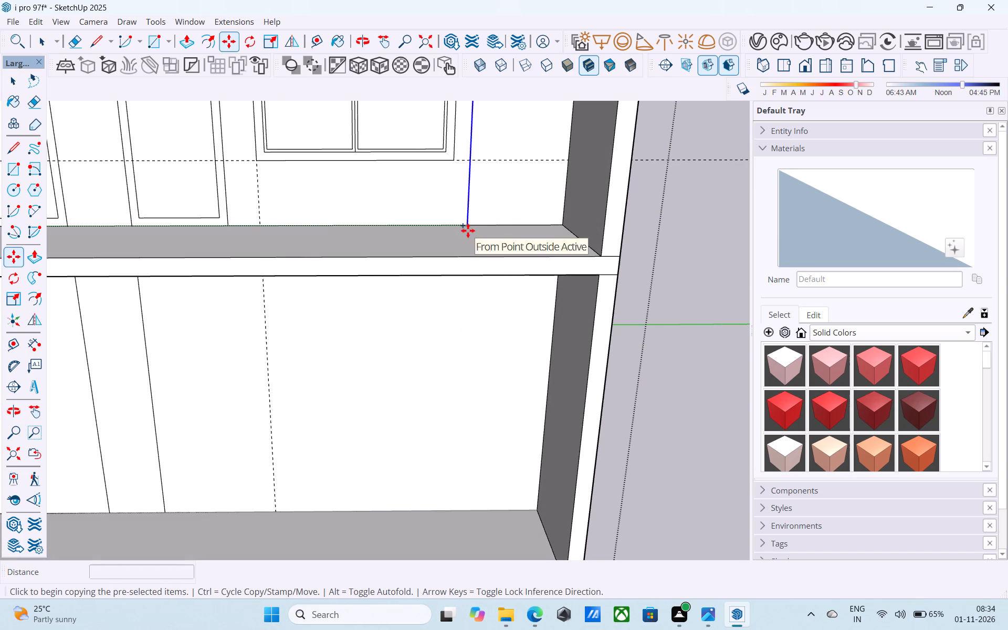
pyautogui.click(467, 225)
pyautogui.click(564, 225)
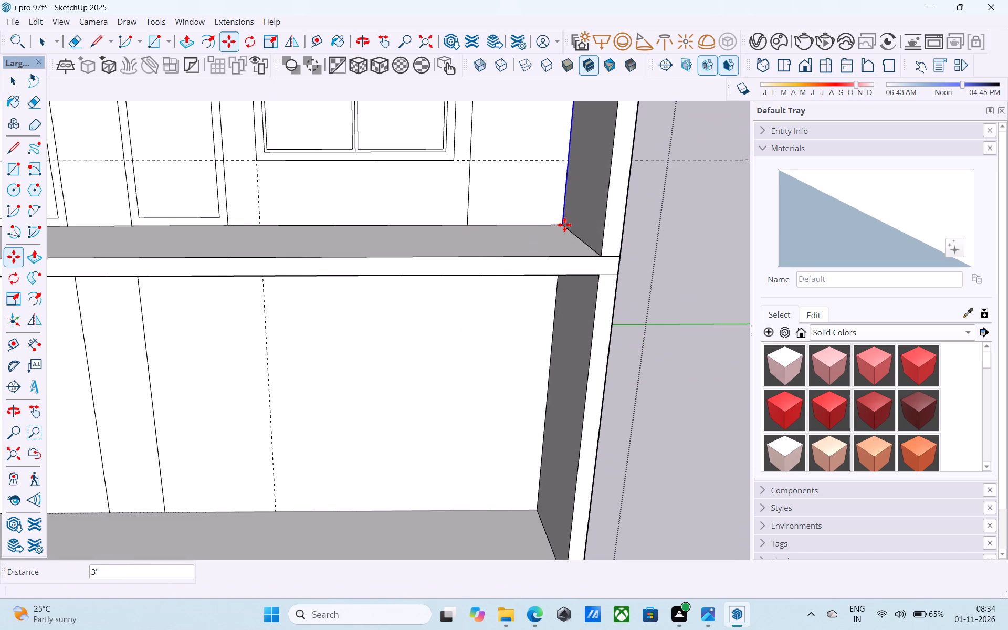
pyautogui.press('/')
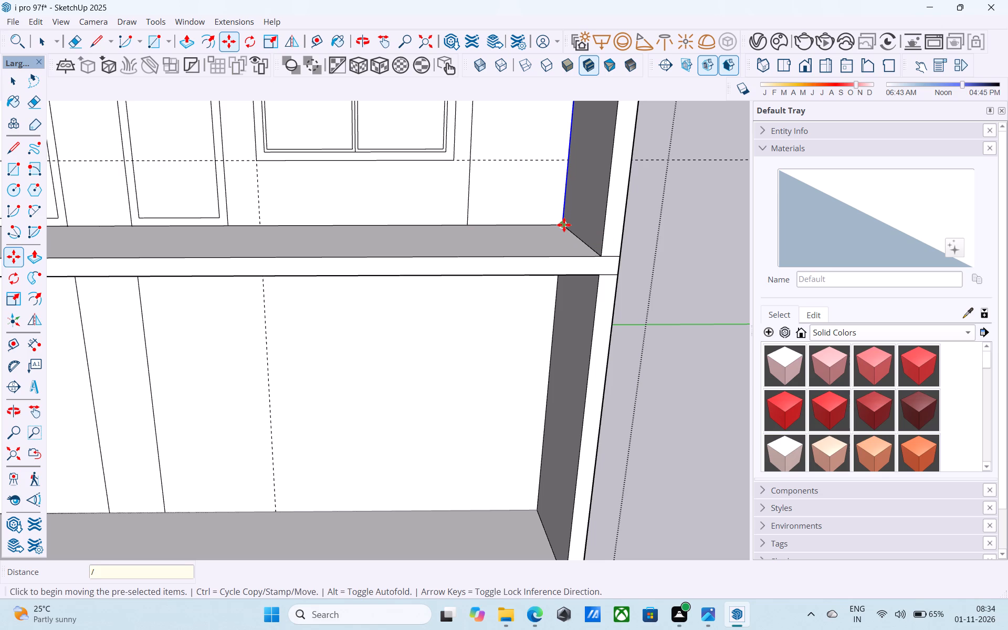
pyautogui.press('8')
pyautogui.press('Return')
# Examine the vertical strips at both ends of the upper wall against the whole facade.
pyautogui.scroll(-2, 564, 234)
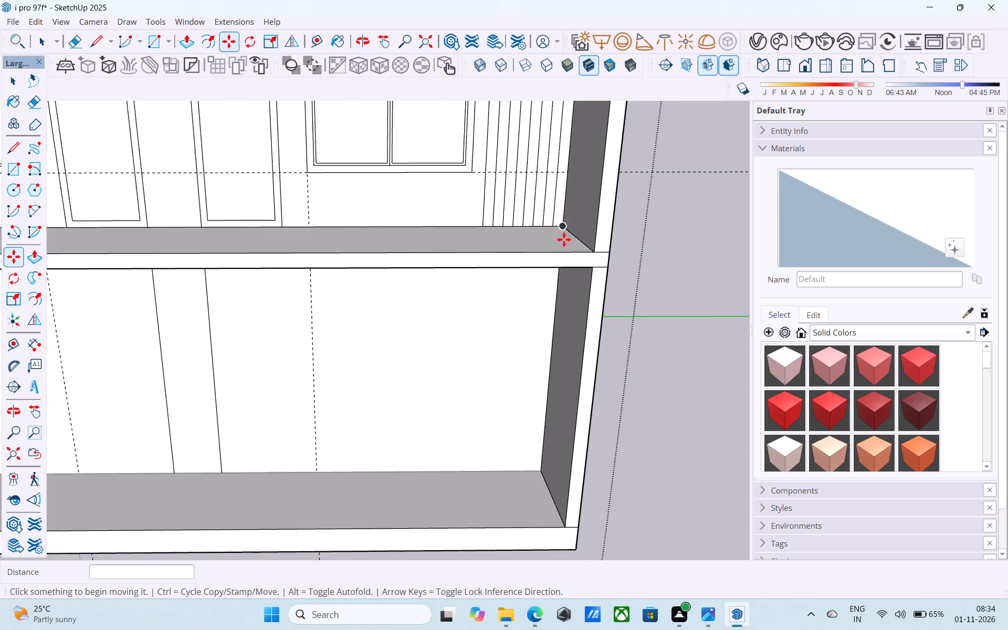
pyautogui.scroll(-17, 564, 239)
pyautogui.moveTo(507, 309); pyautogui.dragTo(508, 257, button='middle')
pyautogui.middleClick(508, 256)
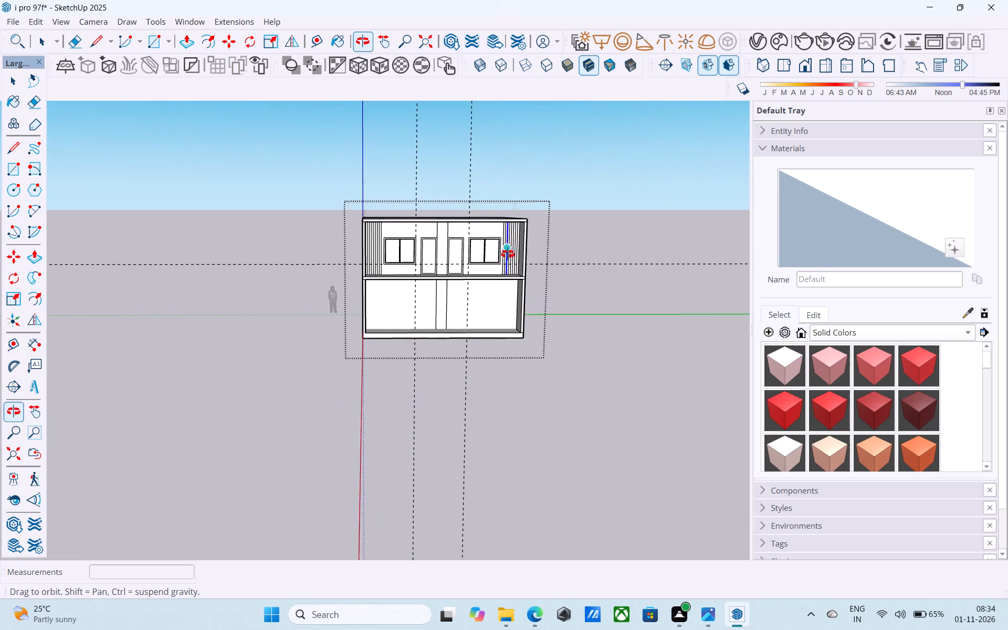
pyautogui.scroll(1, 417, 230)
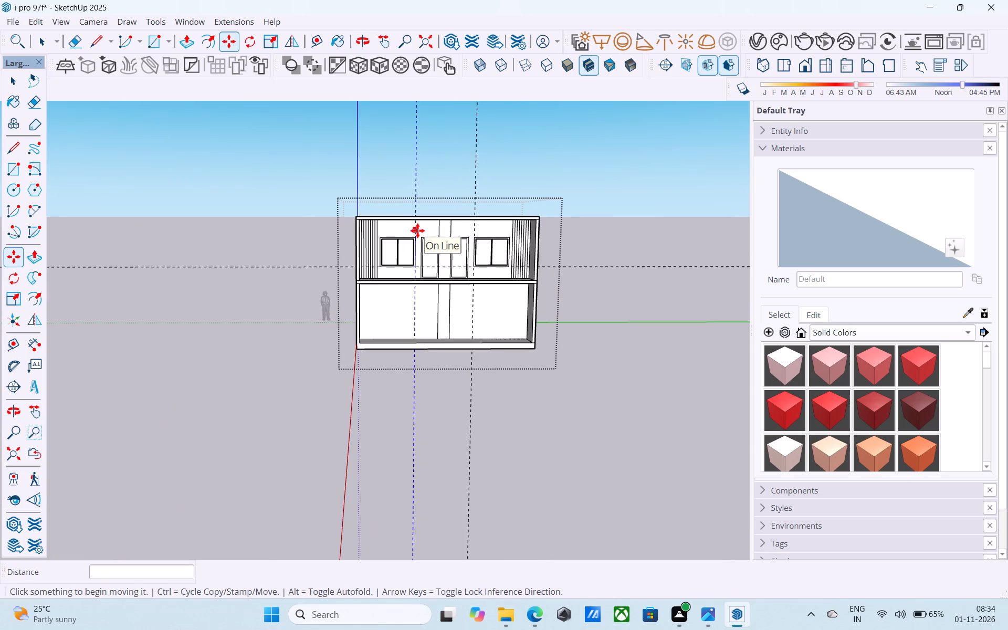
pyautogui.scroll(6, 417, 234)
pyautogui.scroll(4, 542, 277)
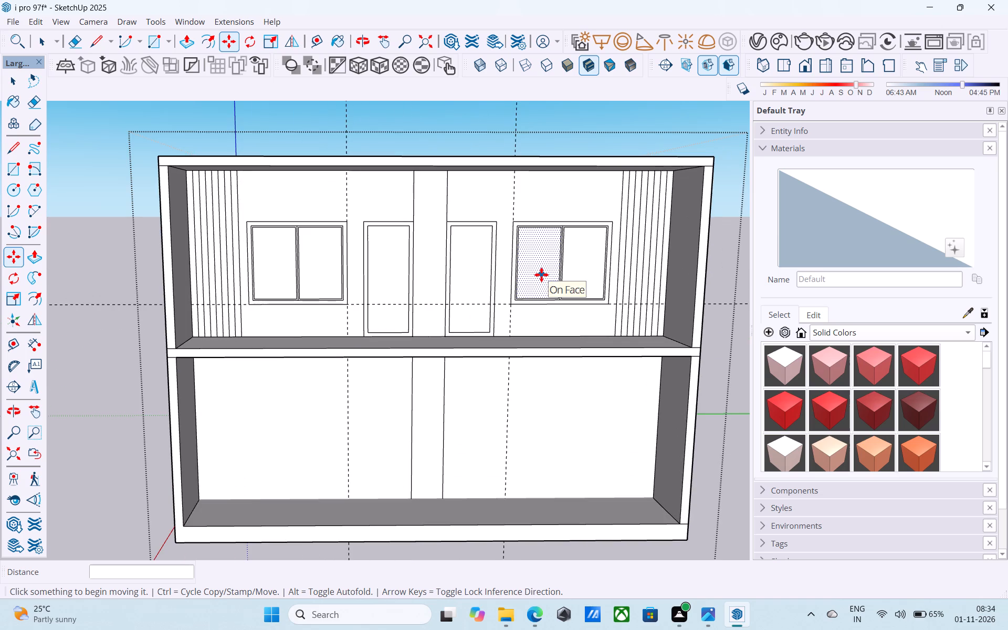
pyautogui.press('space')
pyautogui.scroll(3, 418, 215)
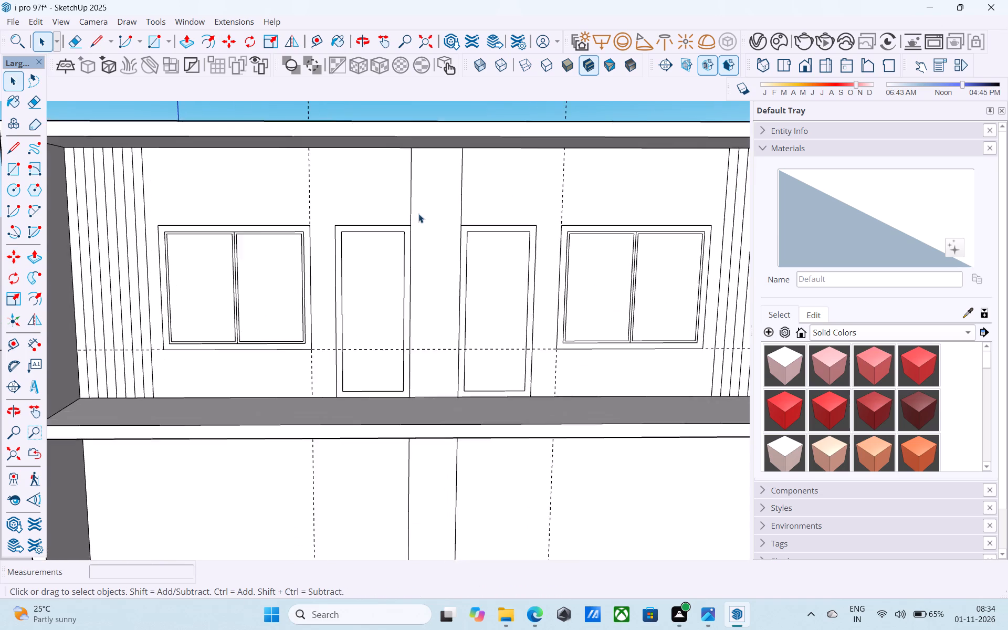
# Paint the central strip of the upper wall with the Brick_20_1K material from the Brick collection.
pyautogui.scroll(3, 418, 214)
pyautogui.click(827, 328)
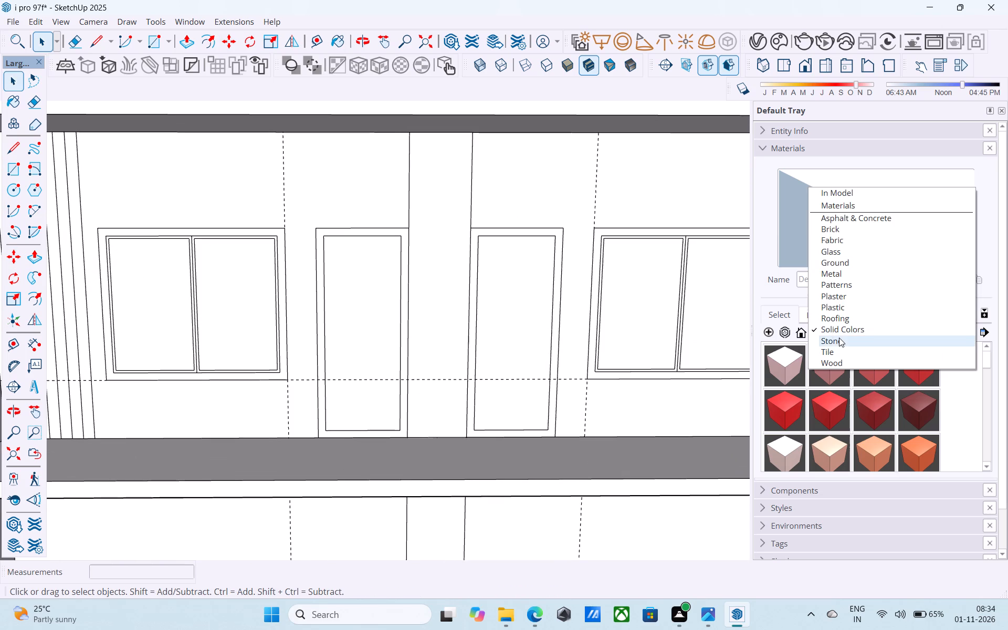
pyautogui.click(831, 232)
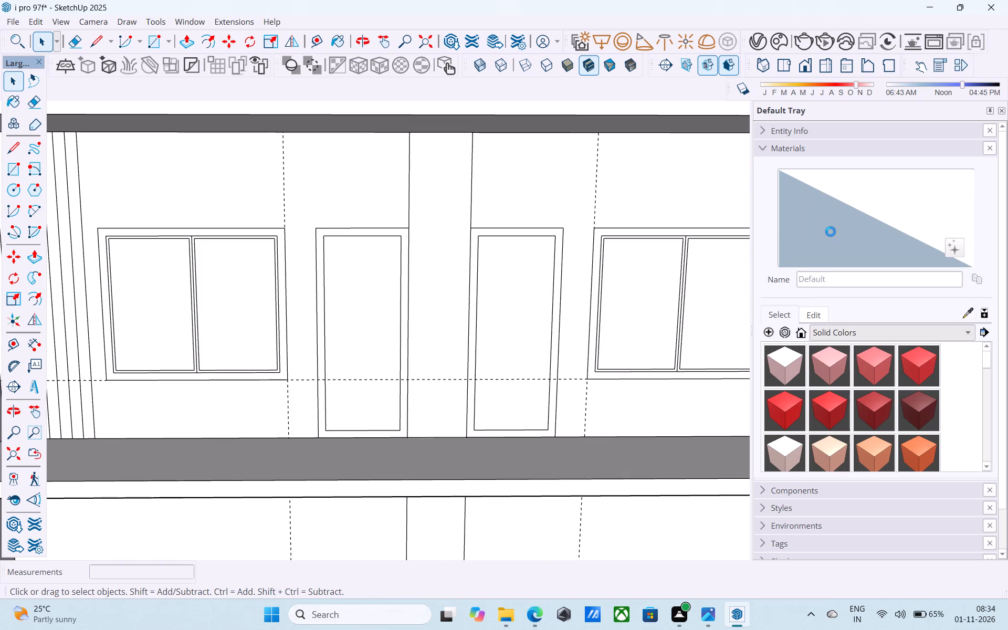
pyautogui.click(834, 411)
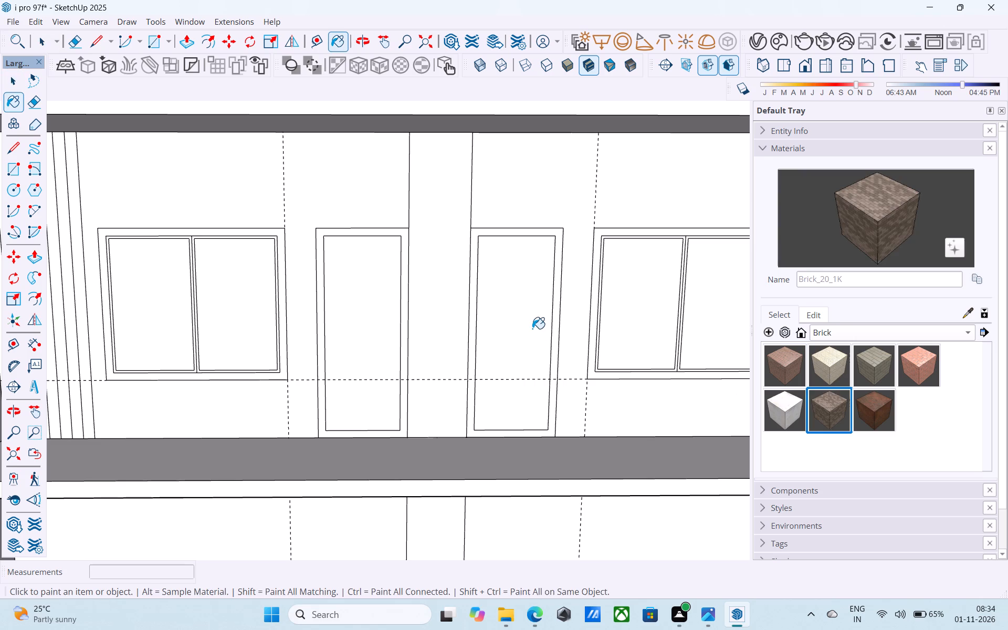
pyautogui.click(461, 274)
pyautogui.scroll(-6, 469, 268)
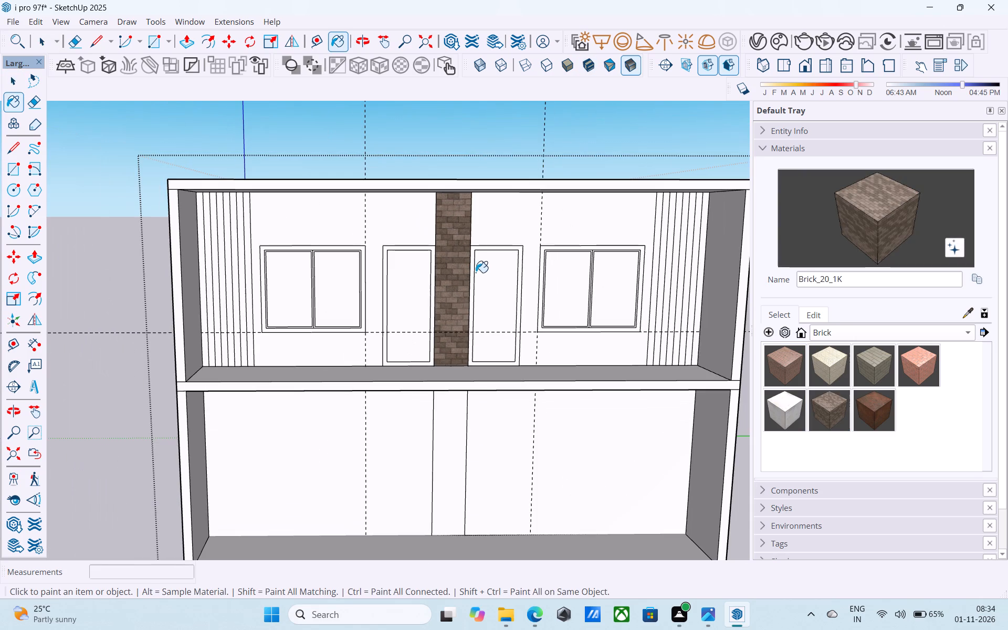
# Paint the central strip on both the upper and lower walls with the Brick_05_1K material.
pyautogui.click(822, 366)
pyautogui.click(450, 241)
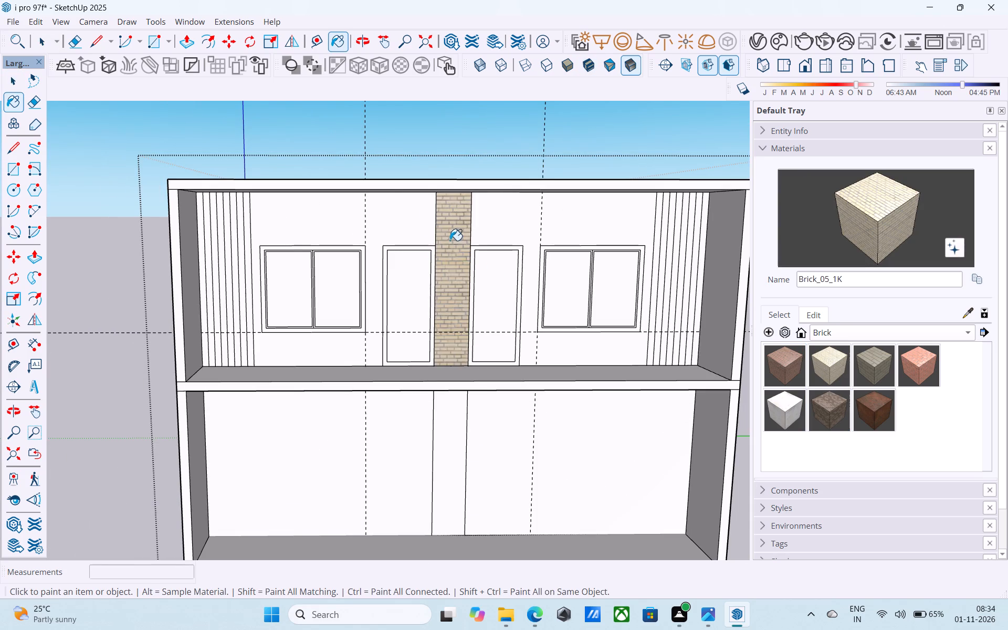
pyautogui.scroll(4, 451, 240)
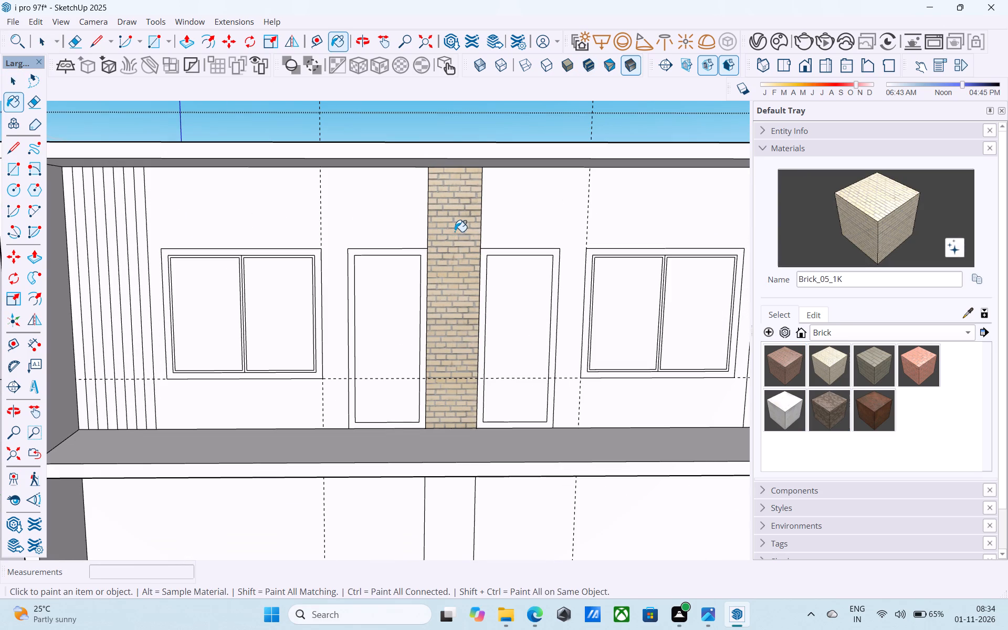
pyautogui.scroll(-9, 456, 230)
pyautogui.scroll(6, 466, 369)
pyautogui.click(463, 367)
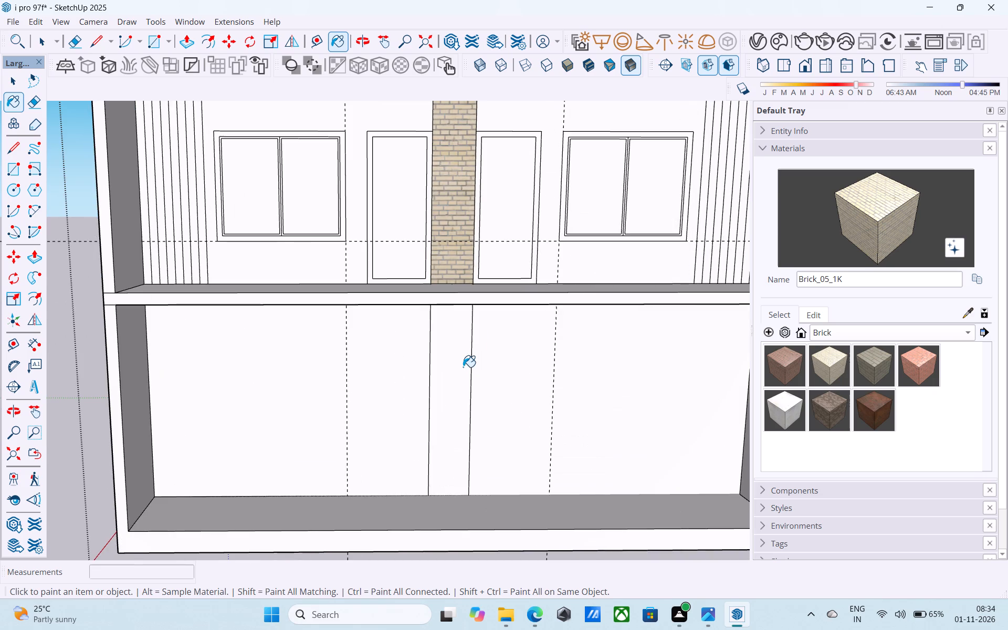
pyautogui.scroll(-6, 463, 358)
pyautogui.press('space')
# Draw a 7' high by 3' wide door rectangle on the lower wall against the brick strip's left edge.
pyautogui.moveTo(459, 334); pyautogui.dragTo(456, 298, button='middle')
pyautogui.press('r')
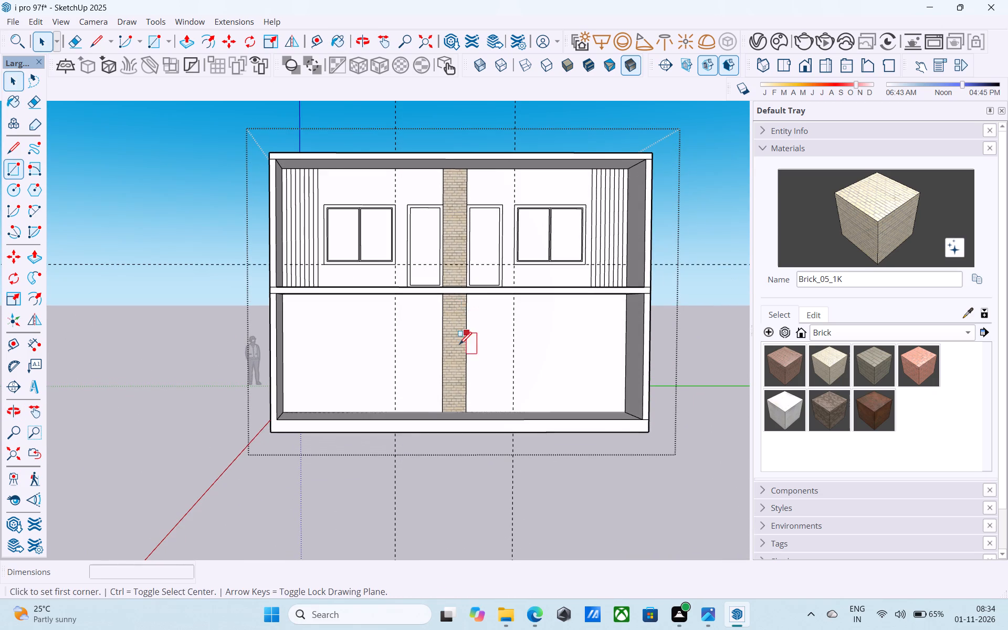
pyautogui.scroll(9, 432, 413)
pyautogui.click(453, 408)
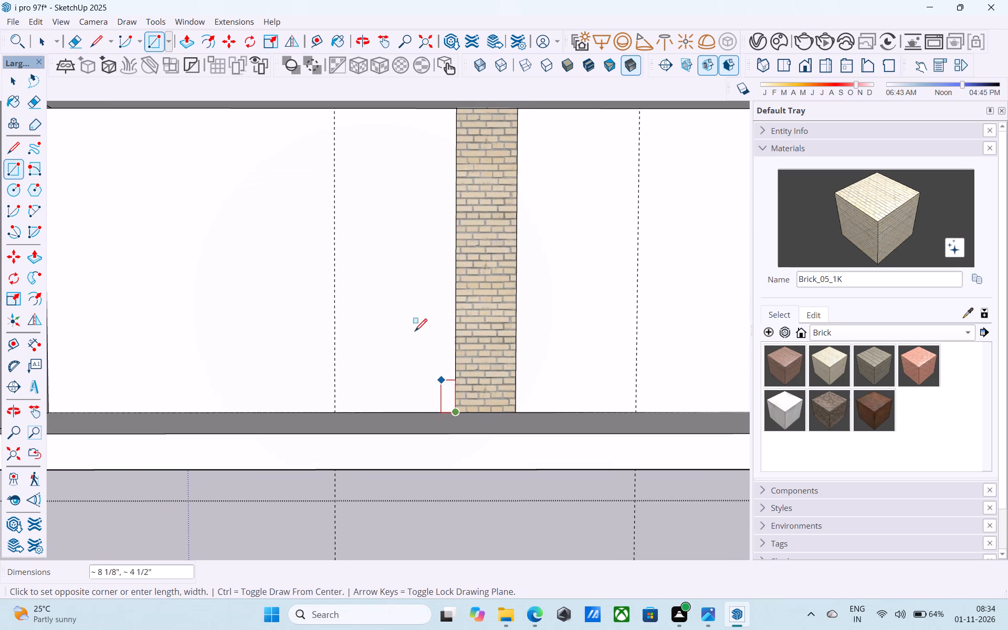
pyautogui.write("7',3'")
pyautogui.press('Return')
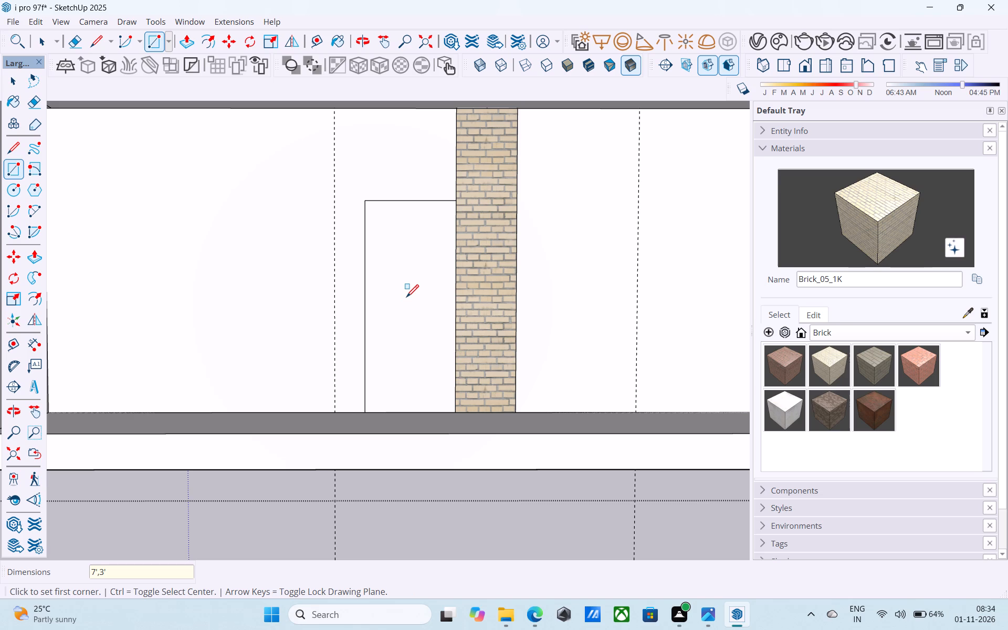
# Draw a matching 7' by 3' door rectangle on the lower wall against the brick strip's right edge.
pyautogui.scroll(-6, 409, 292)
pyautogui.scroll(-4, 445, 351)
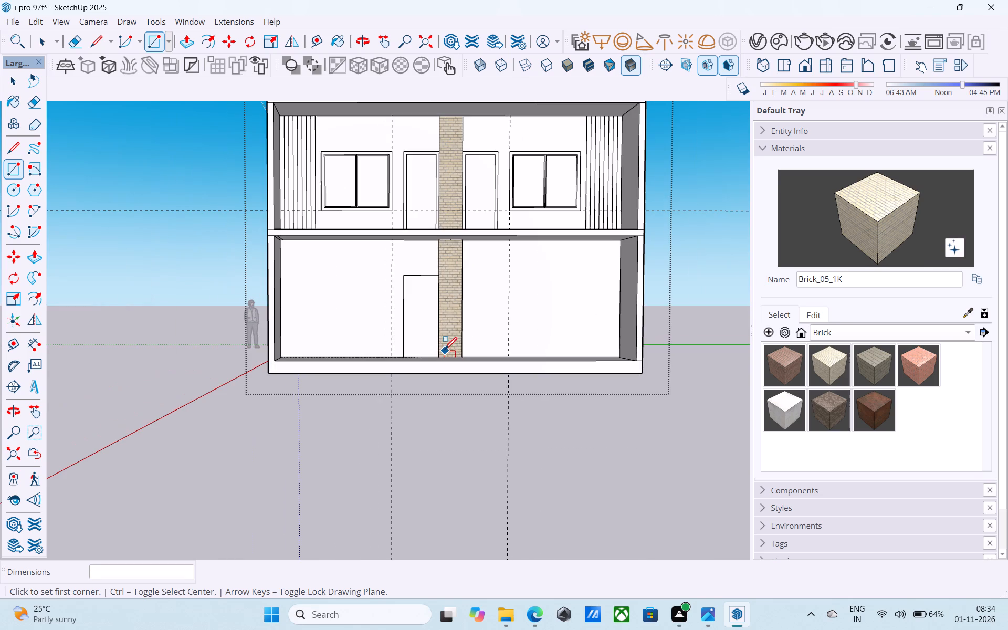
pyautogui.click(465, 354)
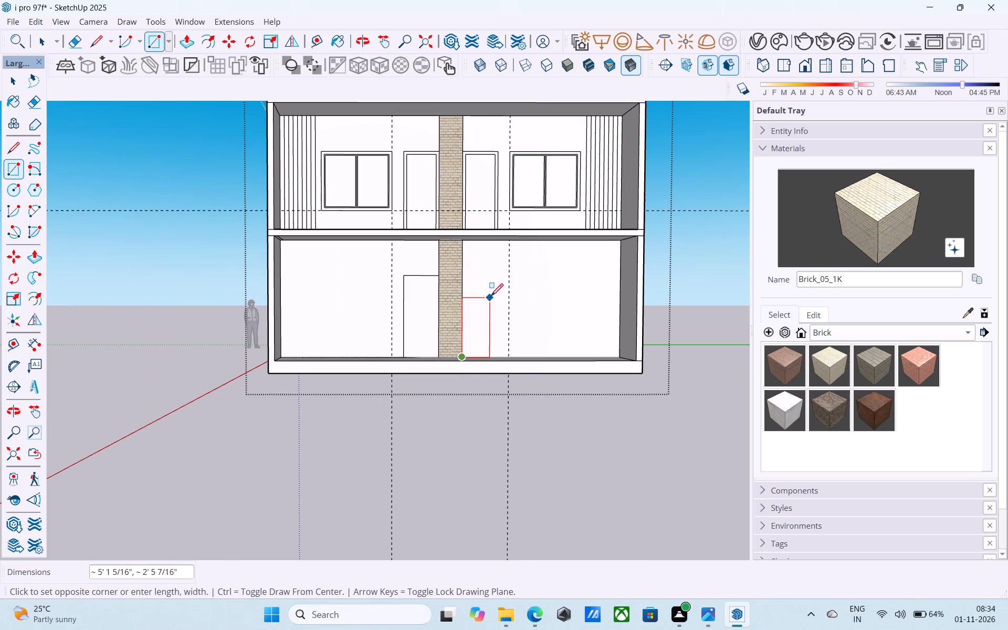
pyautogui.write("7',3'")
pyautogui.press('Return')
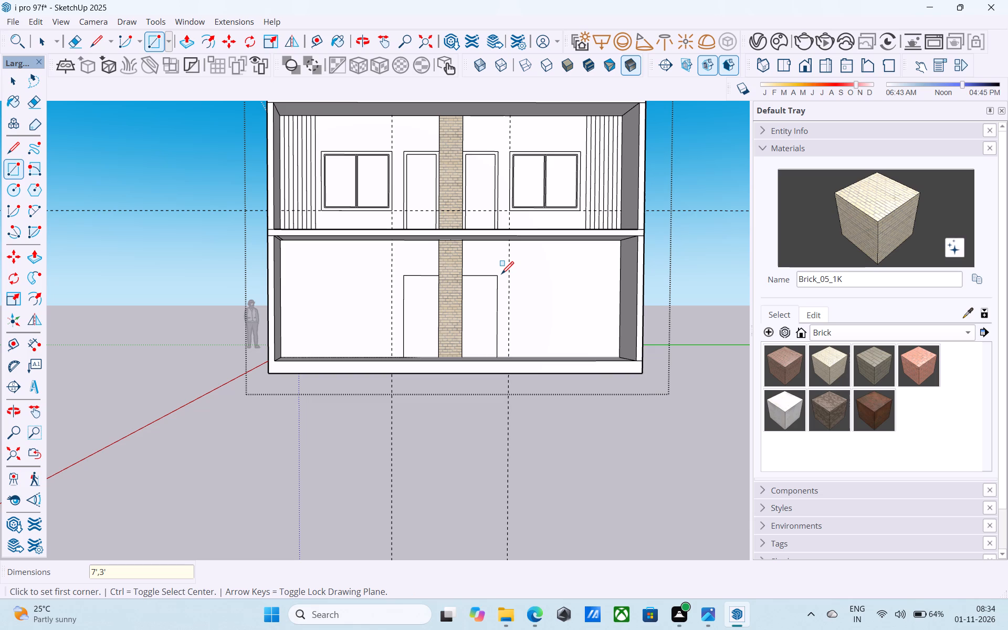
pyautogui.press('space')
# Offset the lower wall's left door outline 3" inward to form its frame.
pyautogui.click(423, 303)
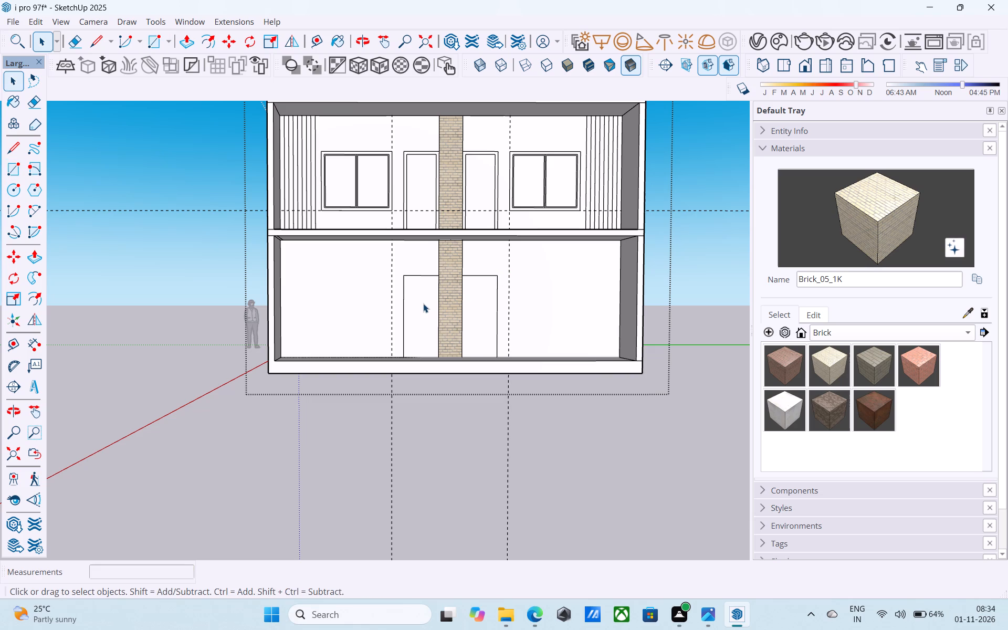
pyautogui.scroll(3, 422, 301)
pyautogui.press('f')
pyautogui.click(421, 300)
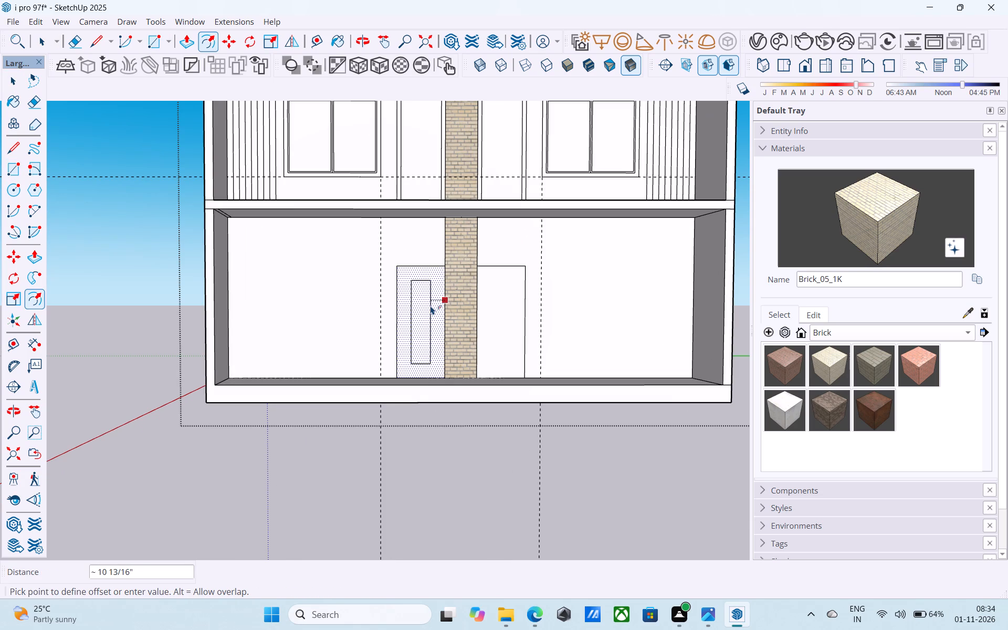
pyautogui.write('3"')
pyautogui.press('Return')
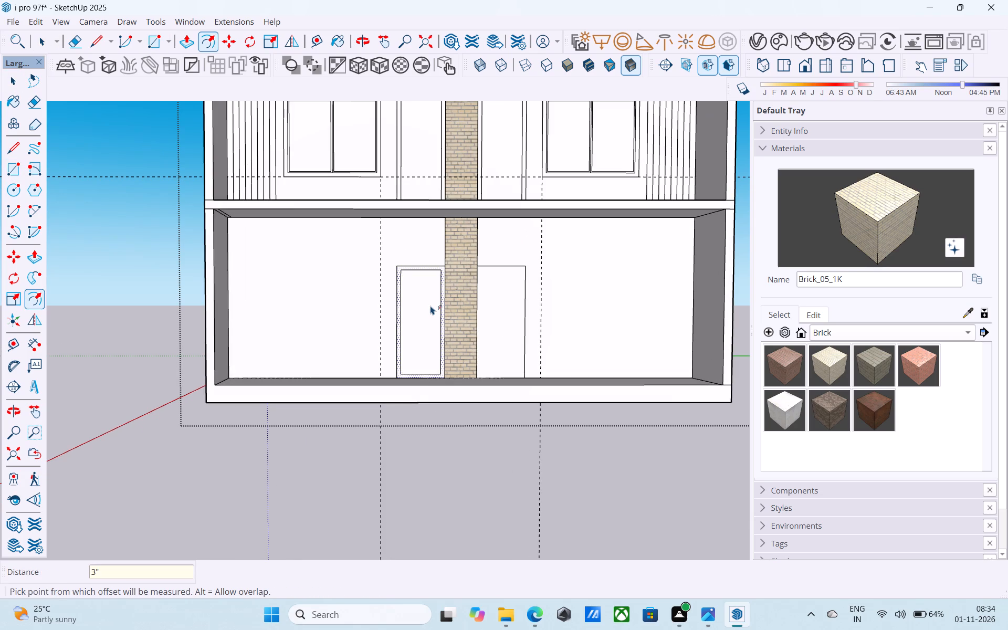
pyautogui.press('space')
# Offset the lower wall's right door outline 3" inward to form its frame.
pyautogui.click(484, 325)
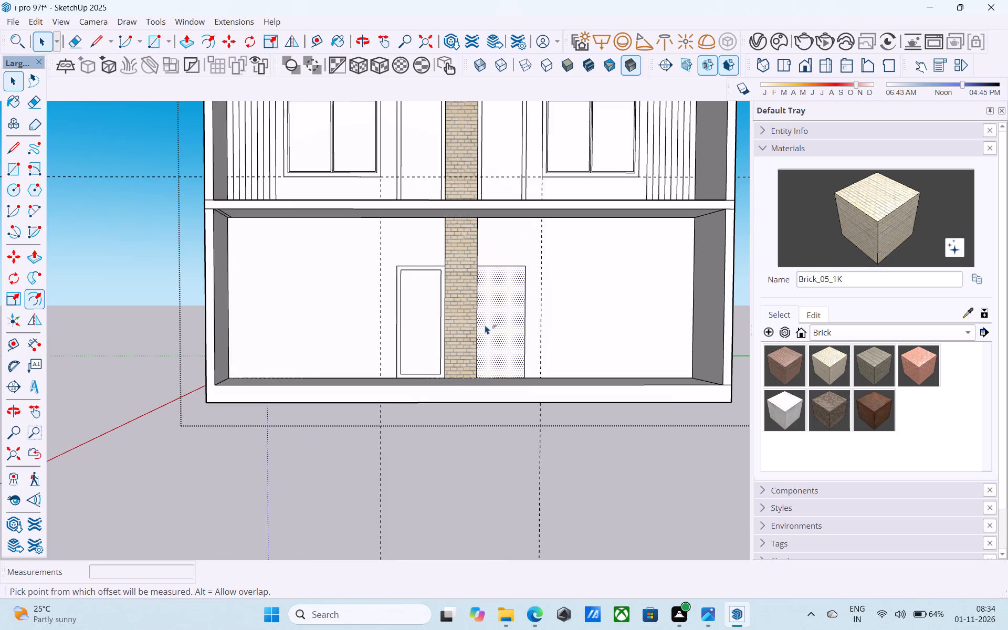
pyautogui.press('f')
pyautogui.click(486, 325)
pyautogui.write('3"')
pyautogui.press('Return')
pyautogui.press('space')
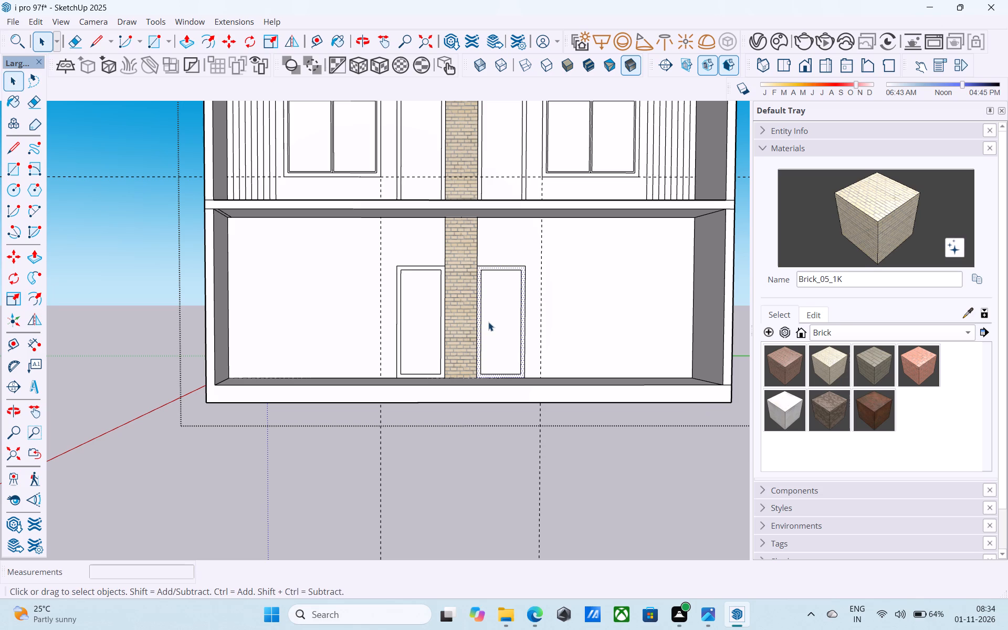
# Place a horizontal guide 2' above the bottom edge of the lower wall.
pyautogui.scroll(-6, 488, 322)
pyautogui.moveTo(488, 322); pyautogui.dragTo(522, 443, button='middle')
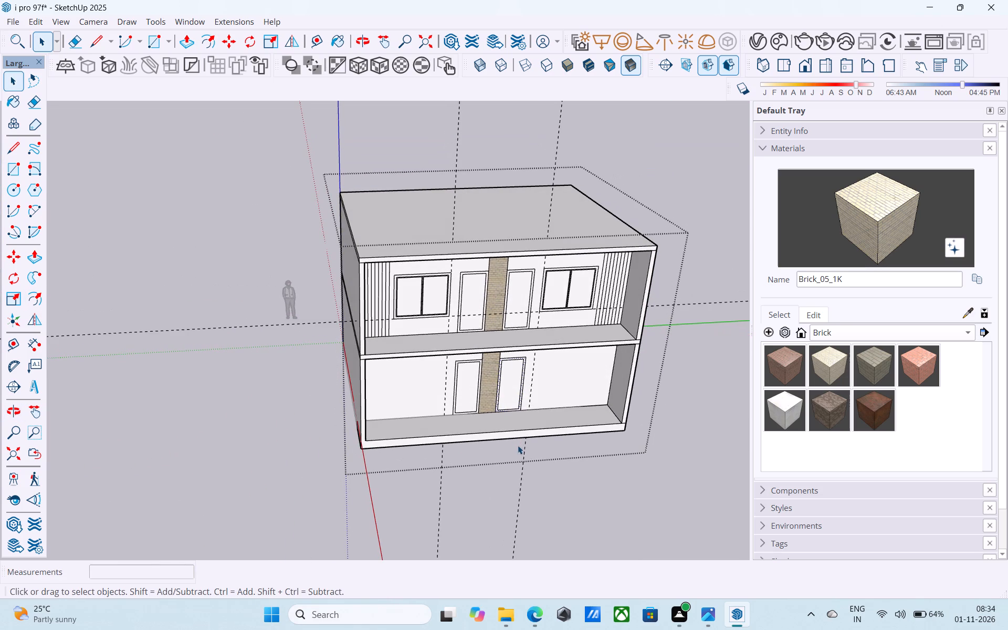
pyautogui.moveTo(477, 401); pyautogui.dragTo(452, 382, button='middle')
pyautogui.scroll(5, 415, 417)
pyautogui.press('t')
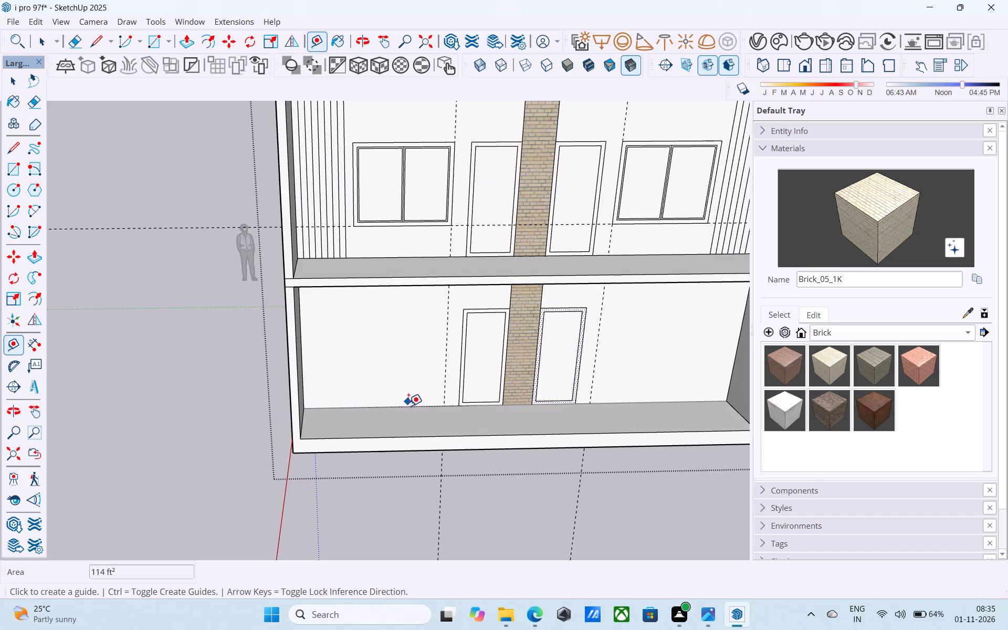
pyautogui.click(408, 407)
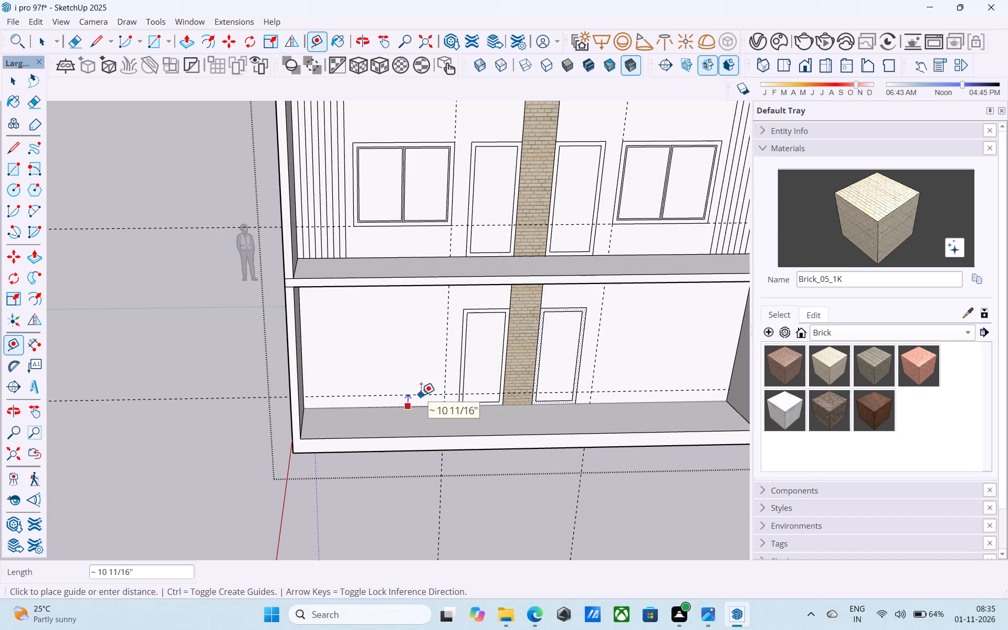
pyautogui.write("2'")
pyautogui.press('Return')
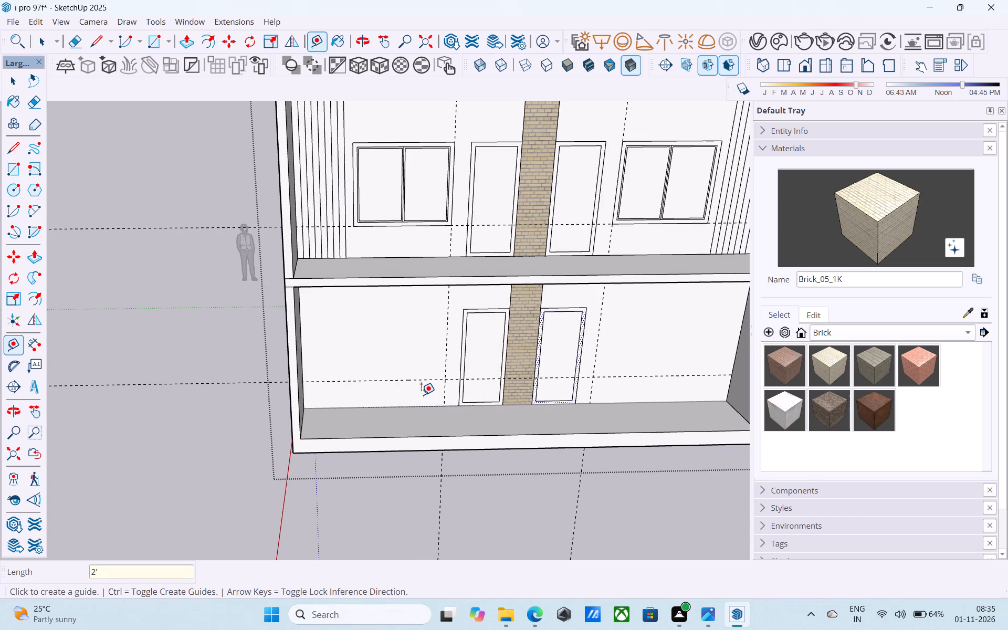
# Draw a 6' wide by 5' high window rectangle outward from the left guide intersection on the lower wall.
pyautogui.press('r')
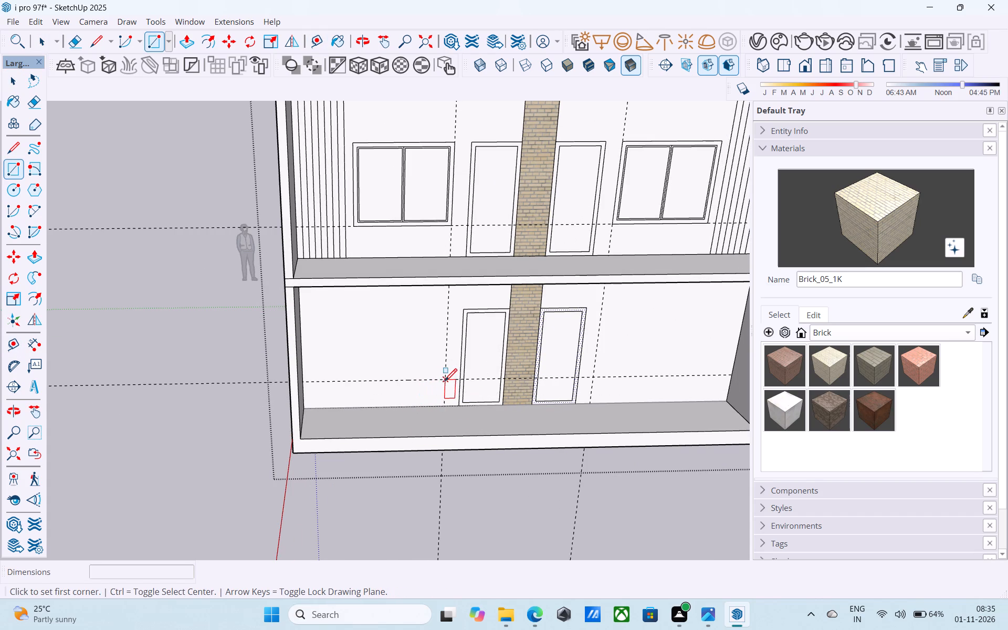
pyautogui.click(445, 382)
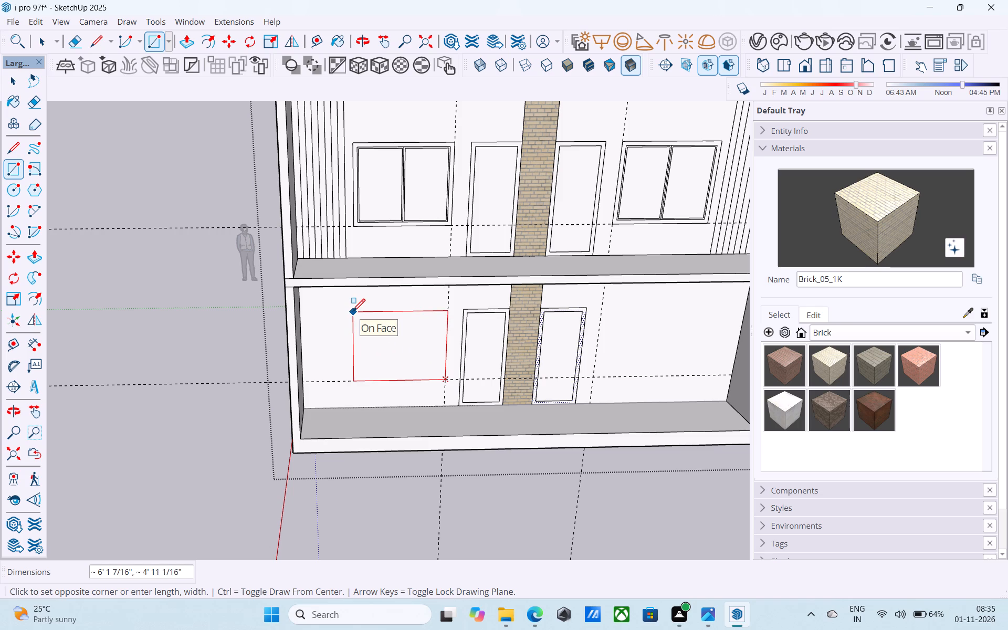
pyautogui.write("5',6'")
pyautogui.press('Return')
pyautogui.write("6',5'")
pyautogui.press('Return')
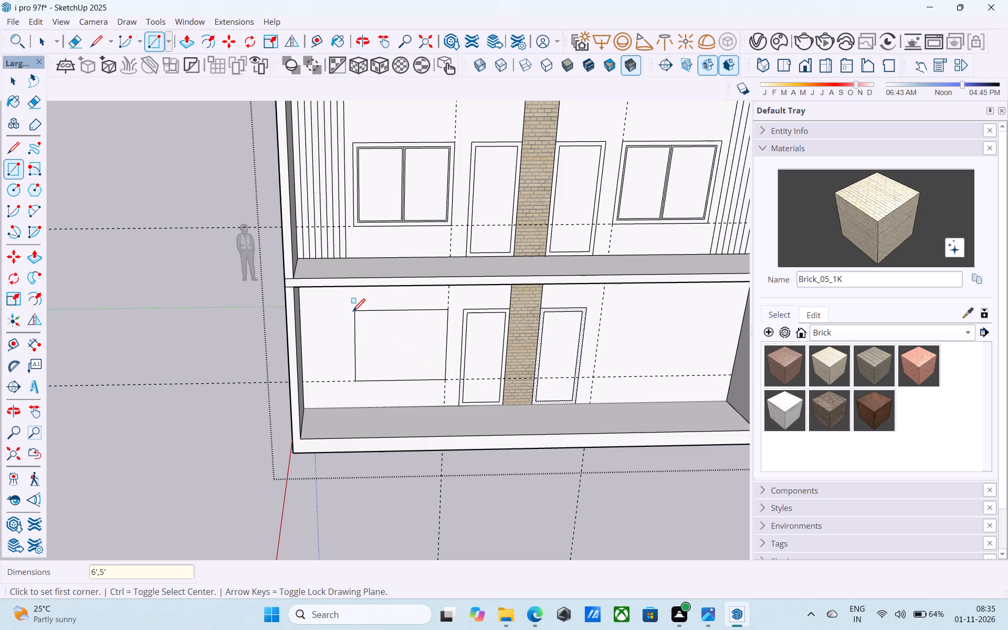
pyautogui.press('space')
# Draw a 6' wide by 5' high window rectangle outward from the right guide intersection on the lower wall.
pyautogui.scroll(-6, 353, 312)
pyautogui.keyDown('shift'); pyautogui.moveTo(353, 312); pyautogui.dragTo(320, 306, button='middle'); pyautogui.keyUp('shift')
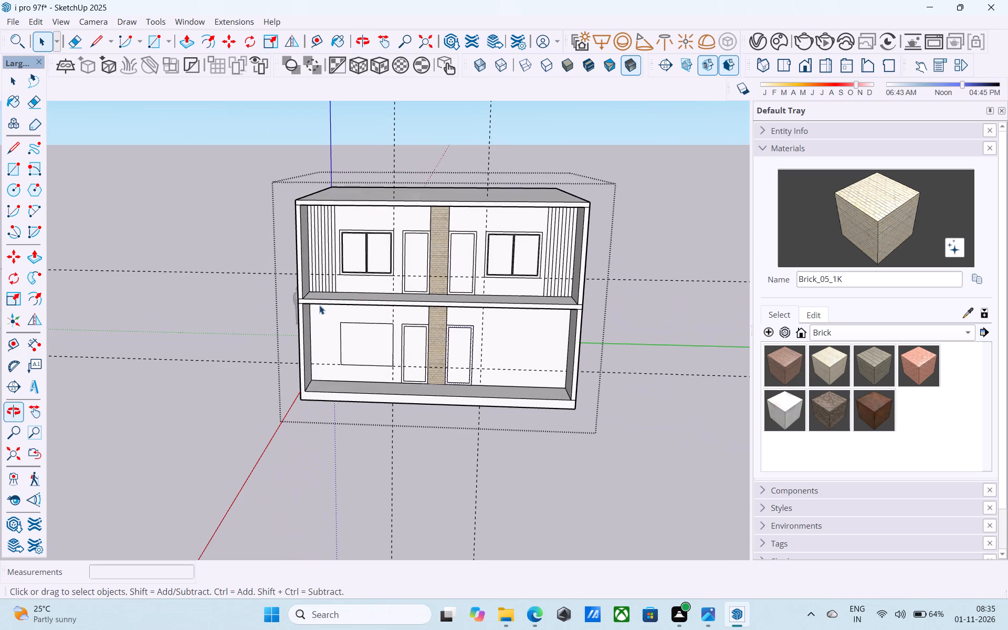
pyautogui.press('r')
pyautogui.scroll(5, 497, 400)
pyautogui.click(469, 349)
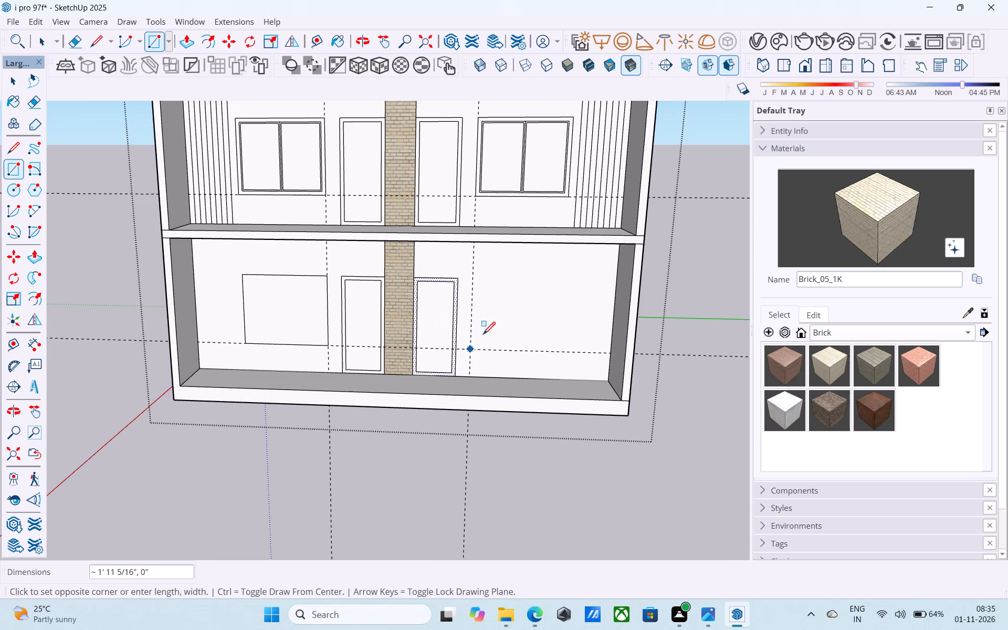
pyautogui.write("6',5'")
pyautogui.press('Return')
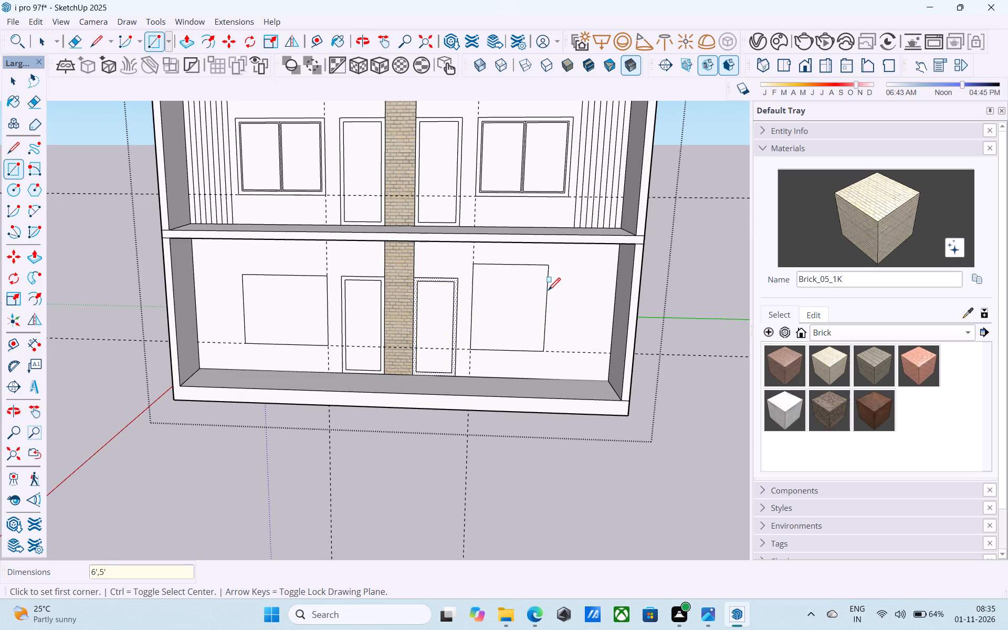
pyautogui.write("5',6'")
pyautogui.press('Return')
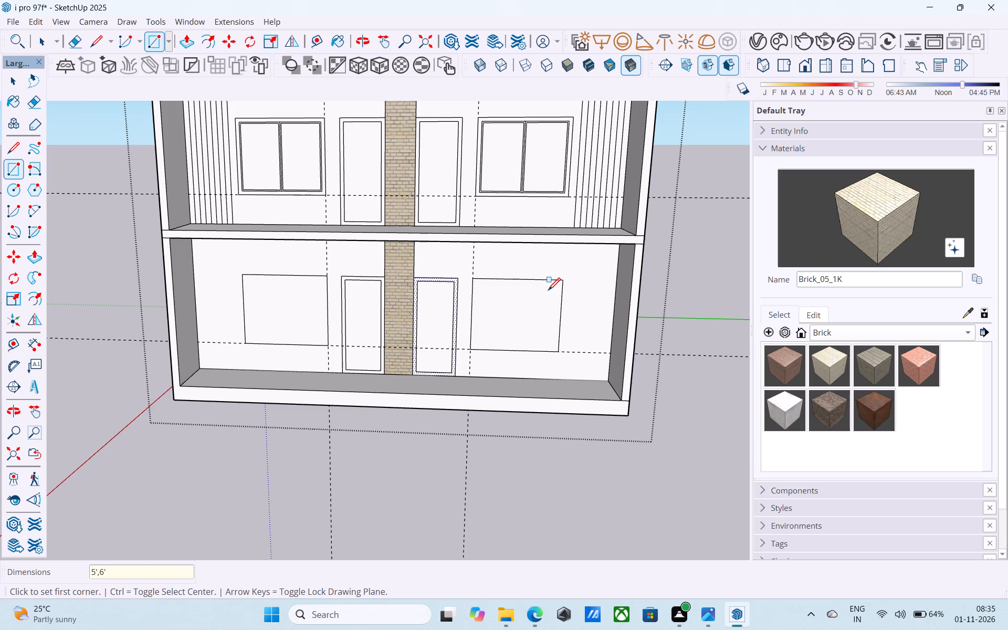
pyautogui.press('space')
# Offset the lower wall's left window outline 3" inward to form its frame.
pyautogui.scroll(-4, 548, 291)
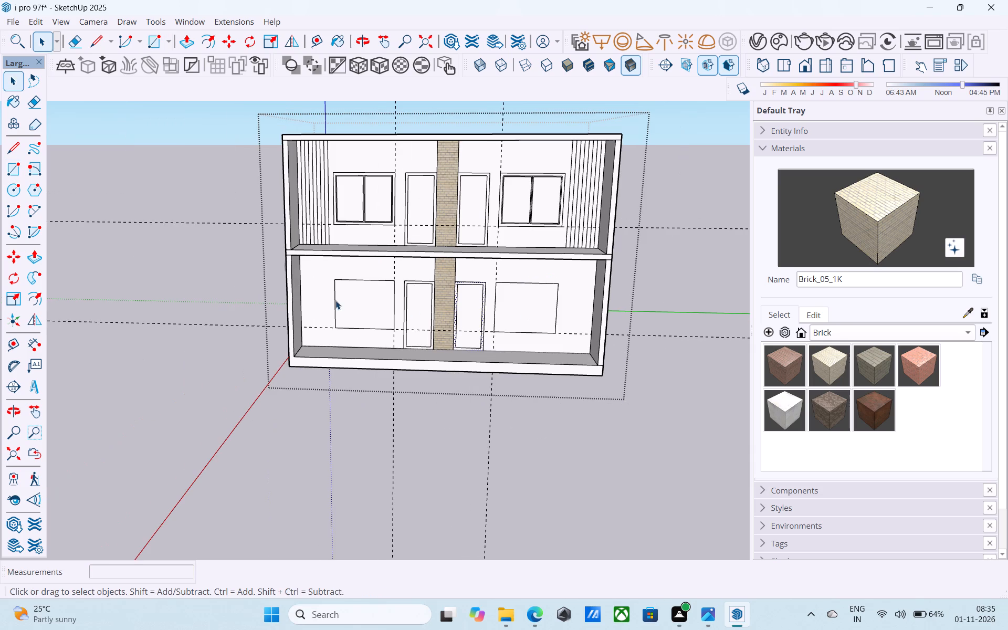
pyautogui.click(340, 301)
pyautogui.scroll(5, 350, 308)
pyautogui.press('f')
pyautogui.click(350, 308)
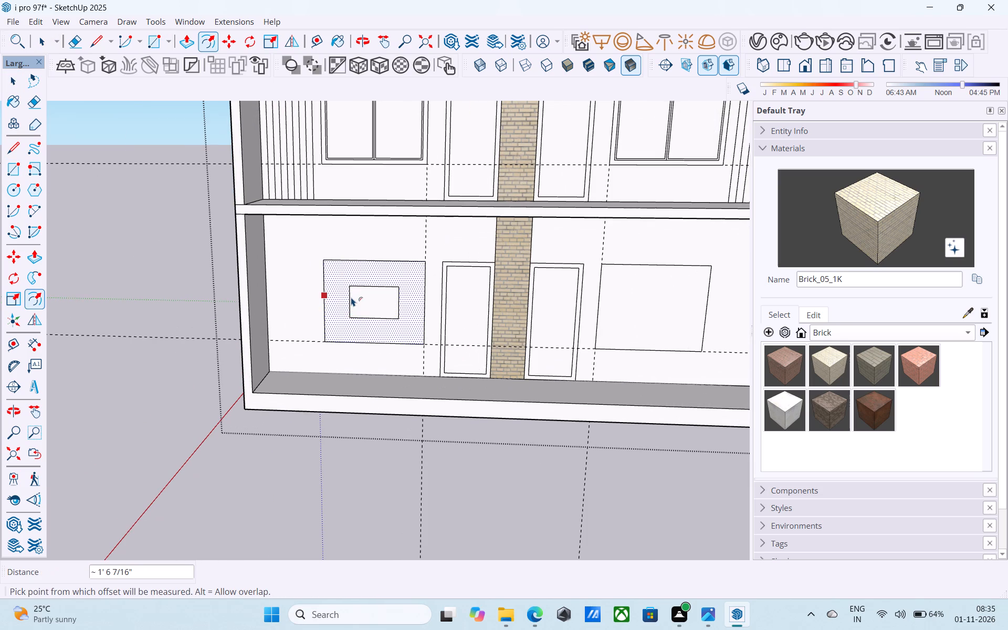
pyautogui.write('3"')
pyautogui.press('Return')
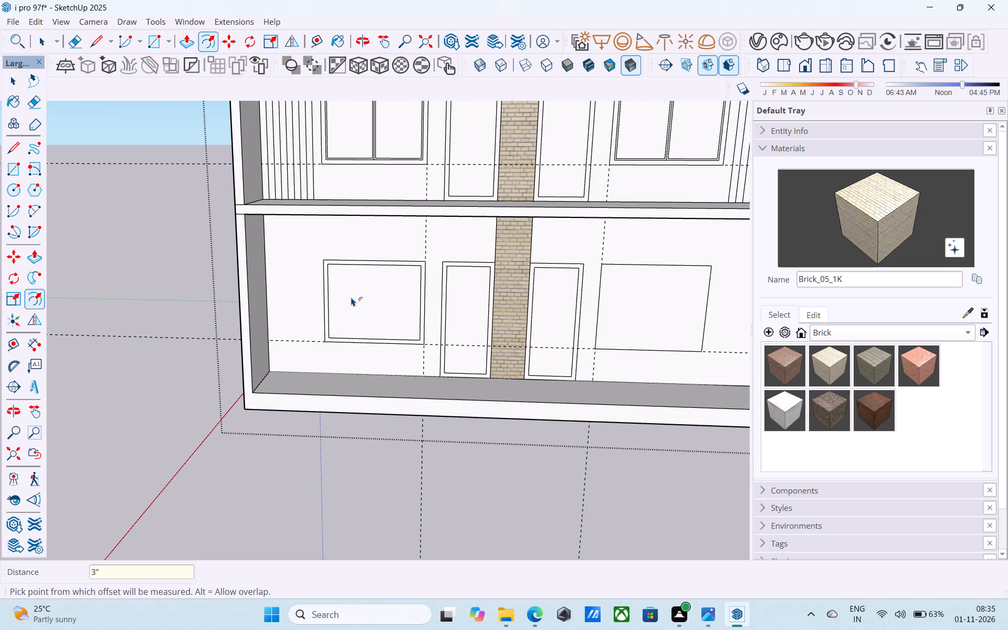
pyautogui.press('space')
# Offset the lower wall's right window outline 3" inward to form its frame.
pyautogui.scroll(-8, 351, 297)
pyautogui.keyDown('shift'); pyautogui.moveTo(351, 299); pyautogui.dragTo(291, 301, button='middle'); pyautogui.keyUp('shift')
pyautogui.scroll(6, 407, 283)
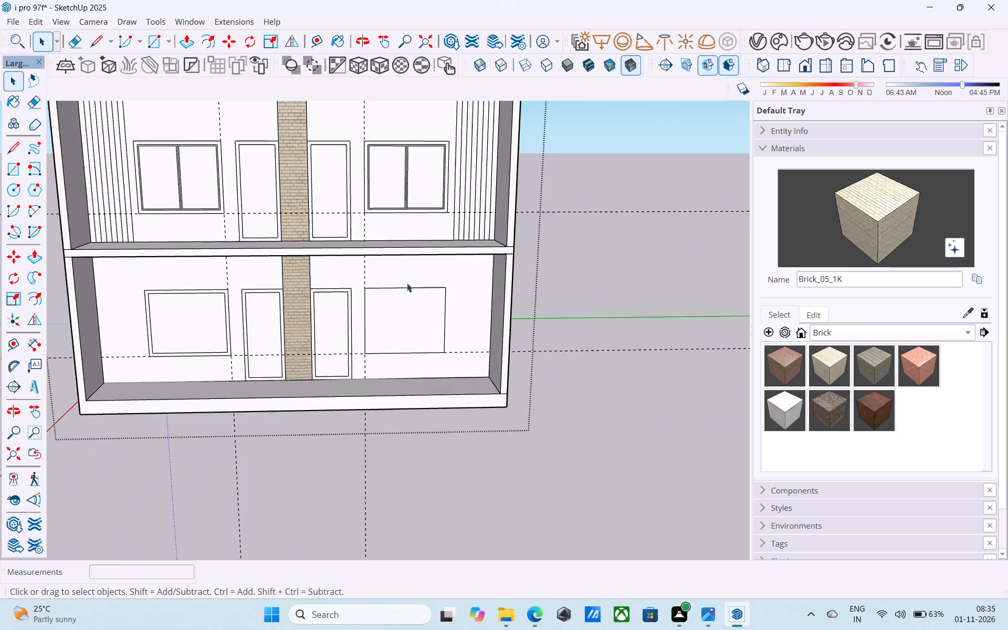
pyautogui.click(411, 308)
pyautogui.press('f')
pyautogui.click(411, 308)
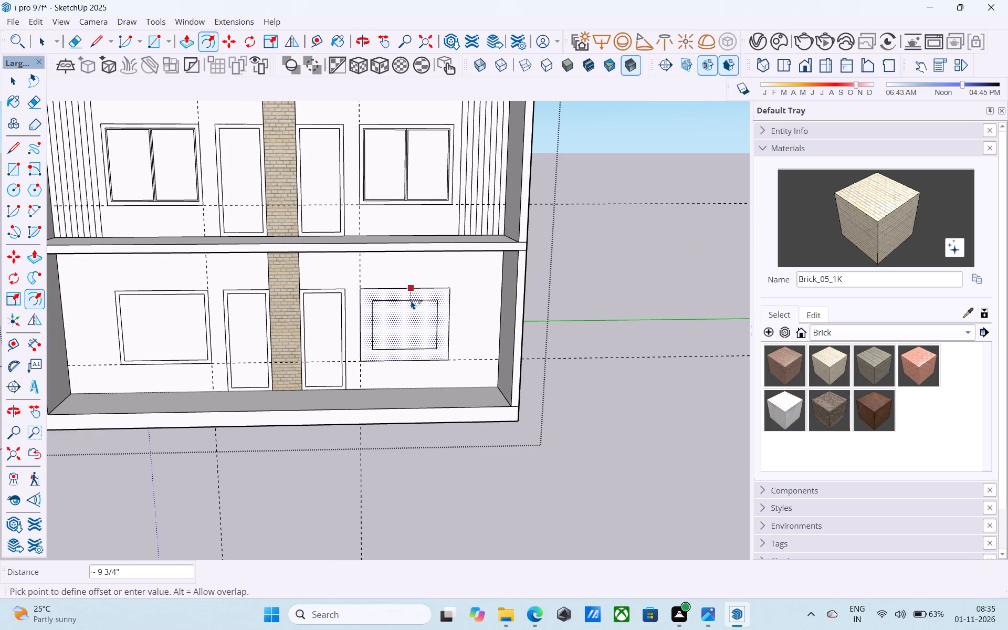
pyautogui.write('3"')
pyautogui.press('Return')
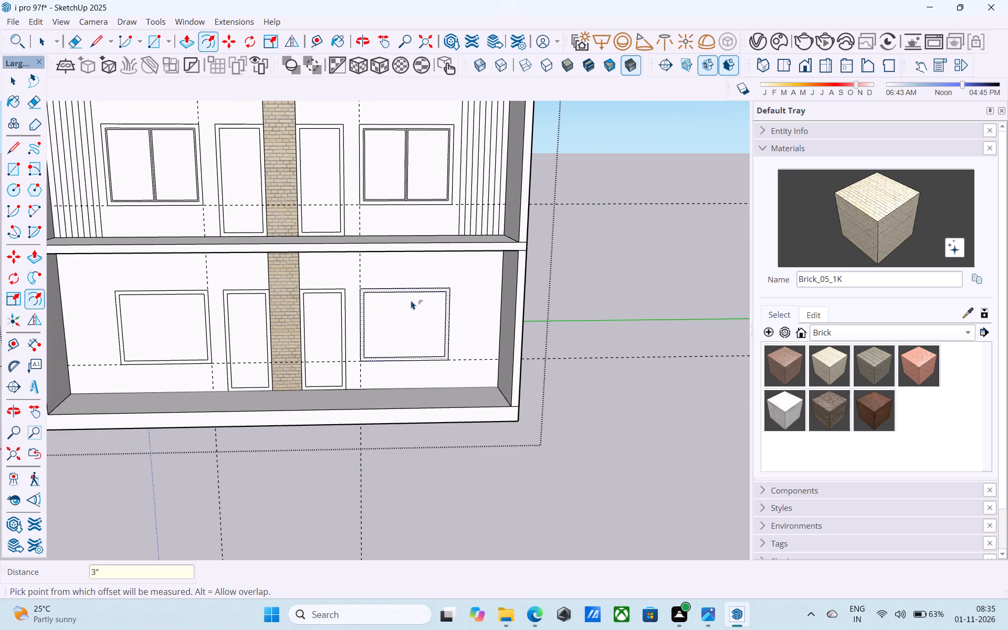
# Draw a 4' 6" vertical centre line inside the frame of the lower wall's left window to split it into two panes.
pyautogui.press('space')
pyautogui.scroll(-6, 430, 293)
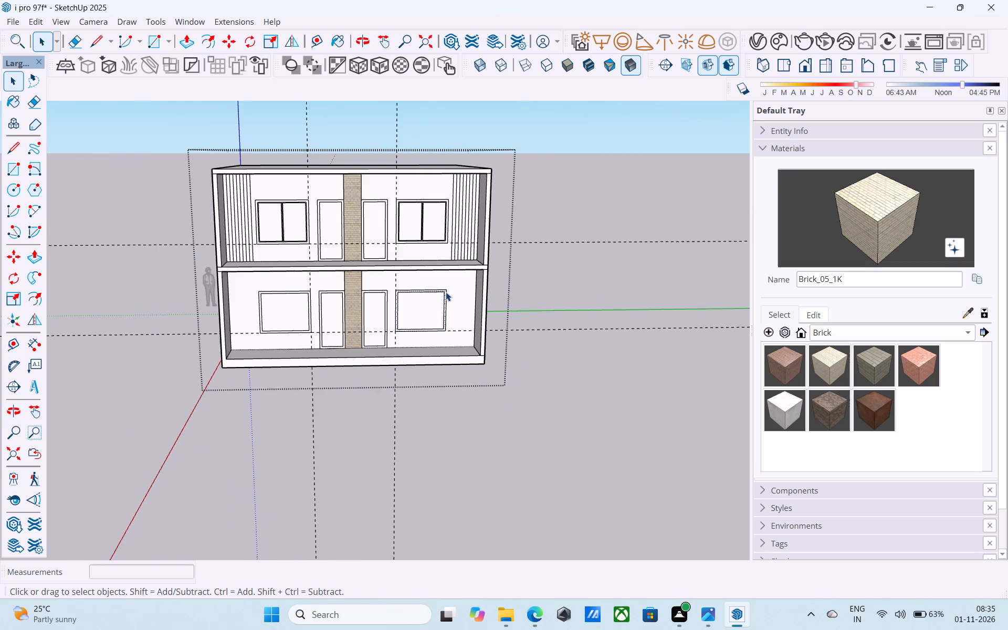
pyautogui.scroll(-5, 447, 290)
pyautogui.moveTo(447, 290); pyautogui.dragTo(487, 300, button='middle')
pyautogui.scroll(6, 364, 311)
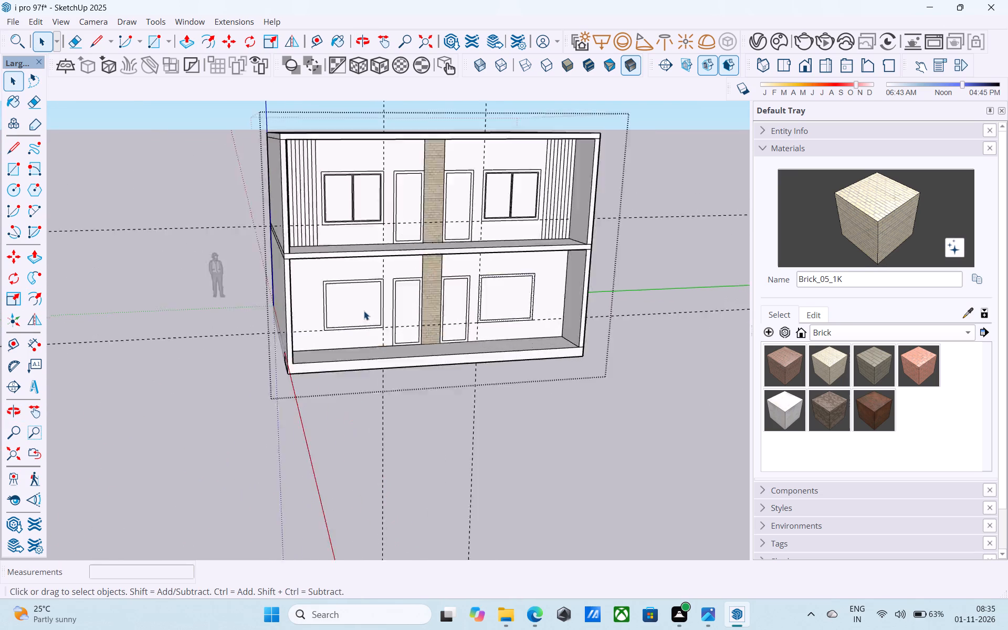
pyautogui.press('l')
pyautogui.scroll(11, 363, 310)
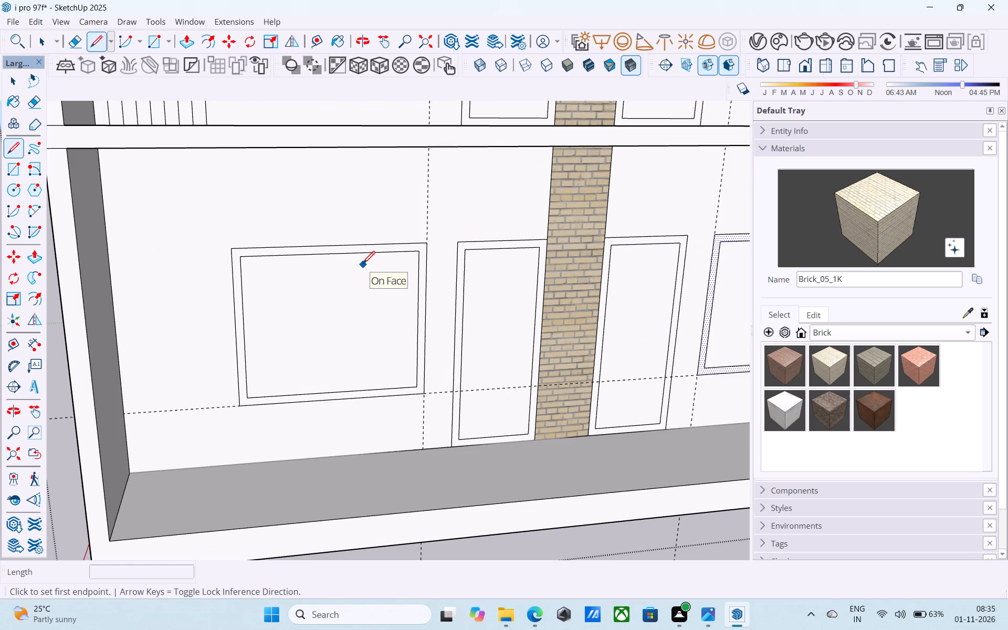
pyautogui.click(335, 255)
pyautogui.scroll(-5, 334, 252)
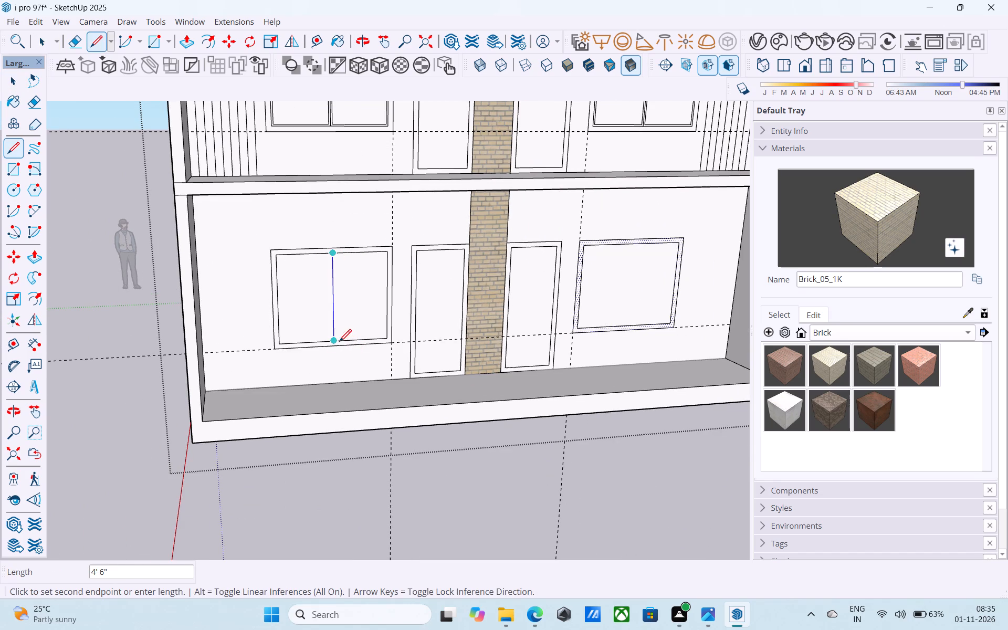
pyautogui.click(335, 338)
# Draw a 4' 6" vertical centre line inside the frame of the lower wall's right window to split it into two panes.
pyautogui.scroll(-6, 156, 349)
pyautogui.moveTo(429, 307); pyautogui.dragTo(408, 296, button='middle')
pyautogui.scroll(9, 409, 295)
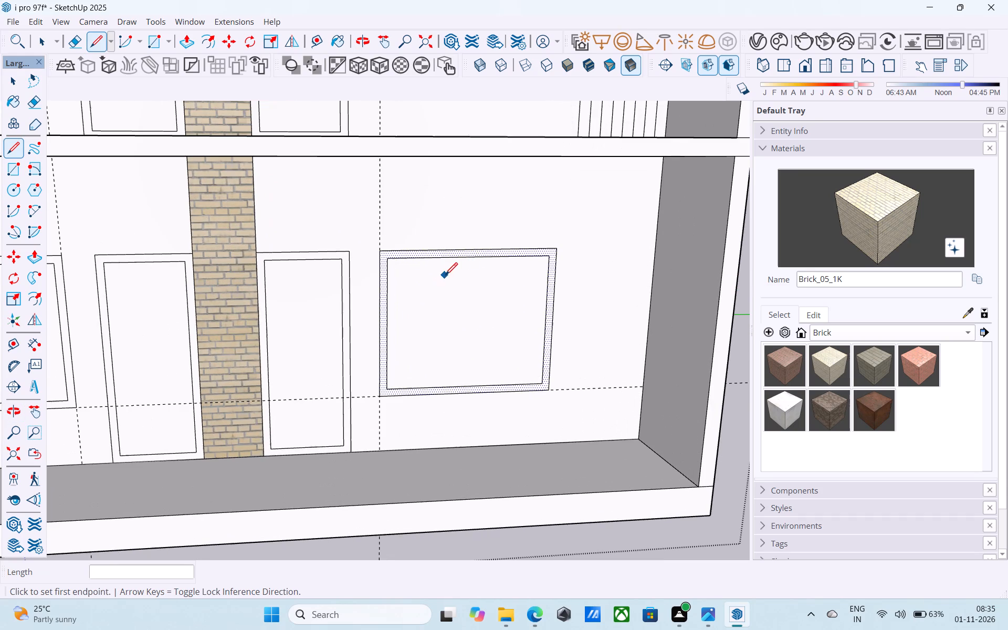
pyautogui.click(472, 256)
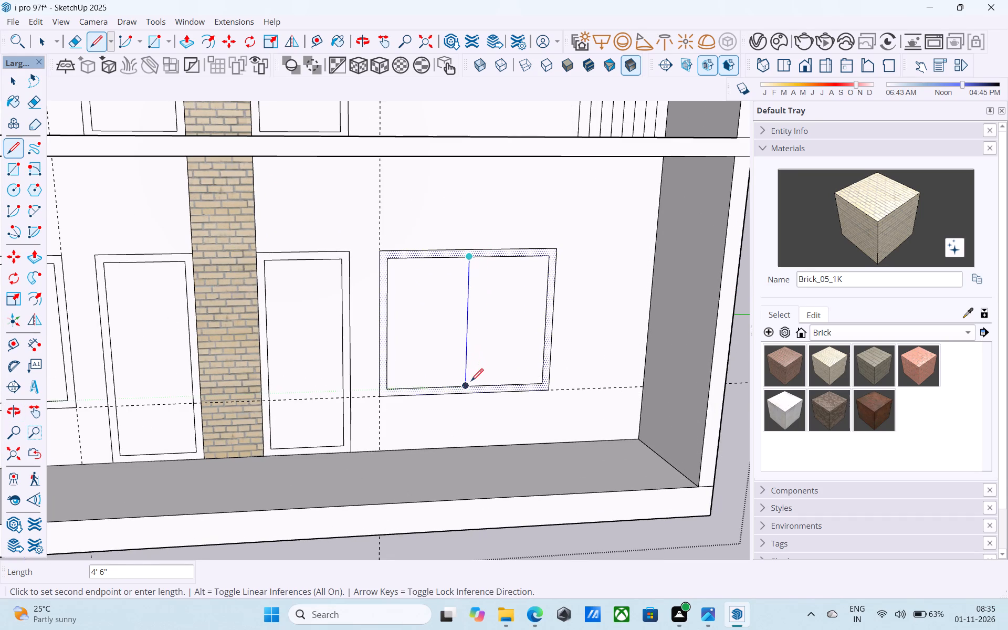
pyautogui.click(470, 385)
pyautogui.scroll(-7, 552, 343)
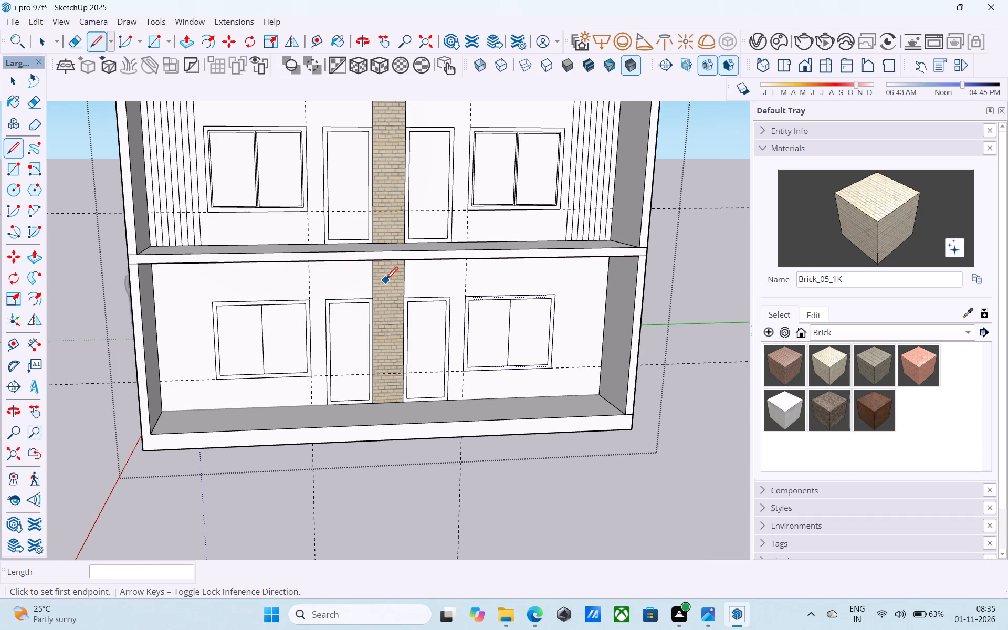
pyautogui.scroll(-5, 386, 271)
pyautogui.press('space')
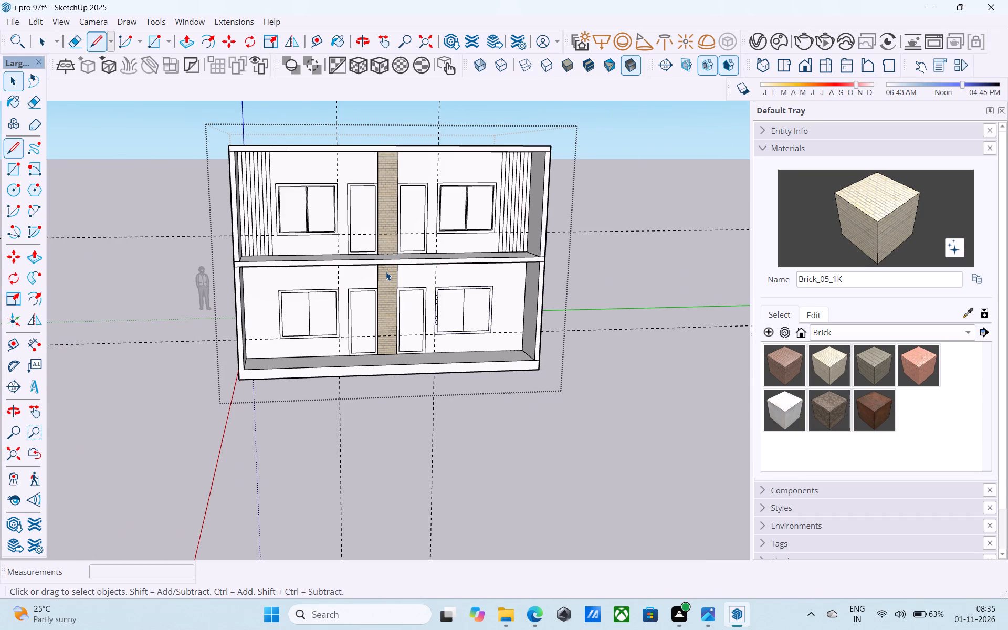
# Offset the left pane of the lower wall's left window 1" inward to form its sash.
pyautogui.click(285, 321)
pyautogui.scroll(3, 287, 318)
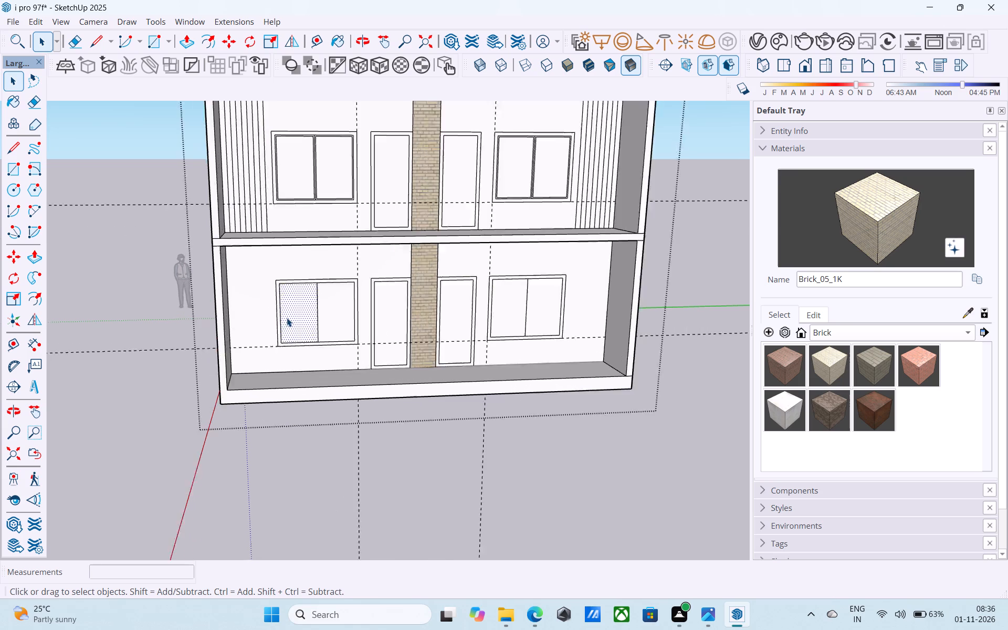
pyautogui.scroll(4, 287, 318)
pyautogui.press('f')
pyautogui.click(287, 316)
pyautogui.press('1')
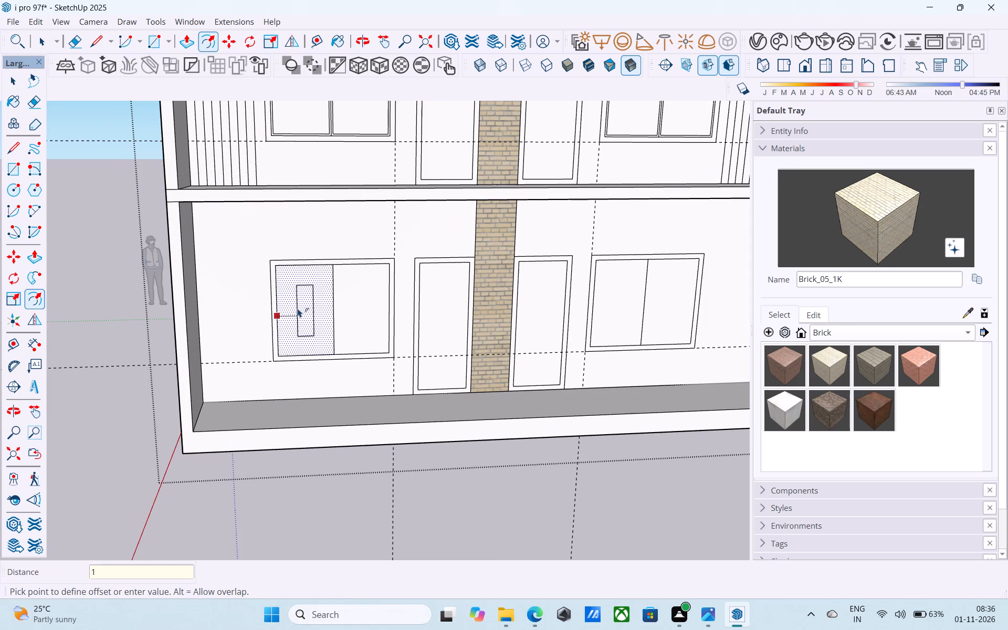
pyautogui.hotkey('shift', '"')
pyautogui.press('Return')
pyautogui.press('space')
# Offset the right pane of the lower wall's left window 1" inward to form its sash.
pyautogui.click(381, 309)
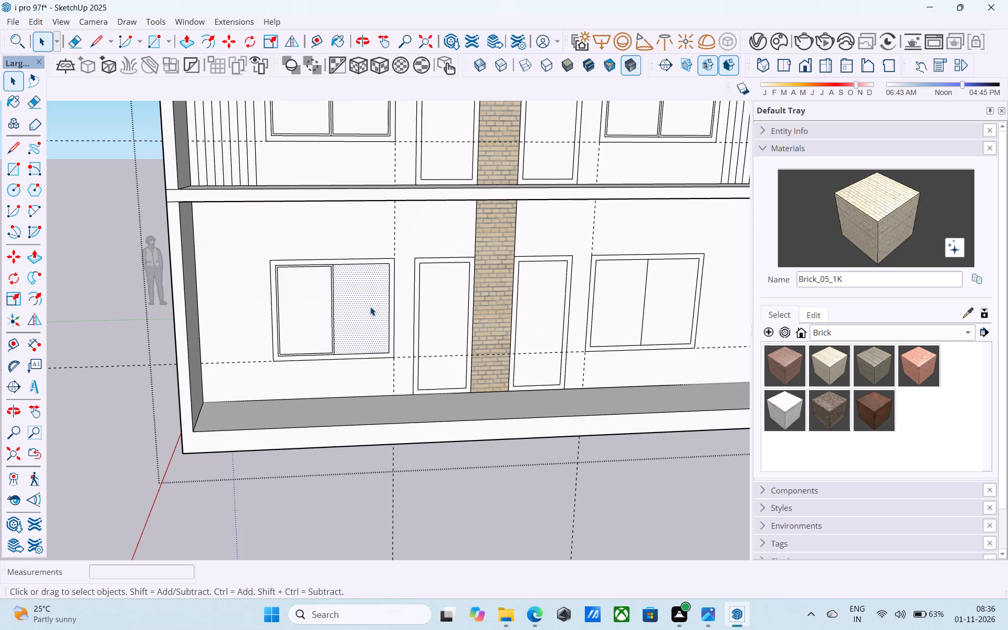
pyautogui.press('f')
pyautogui.click(369, 306)
pyautogui.press('1')
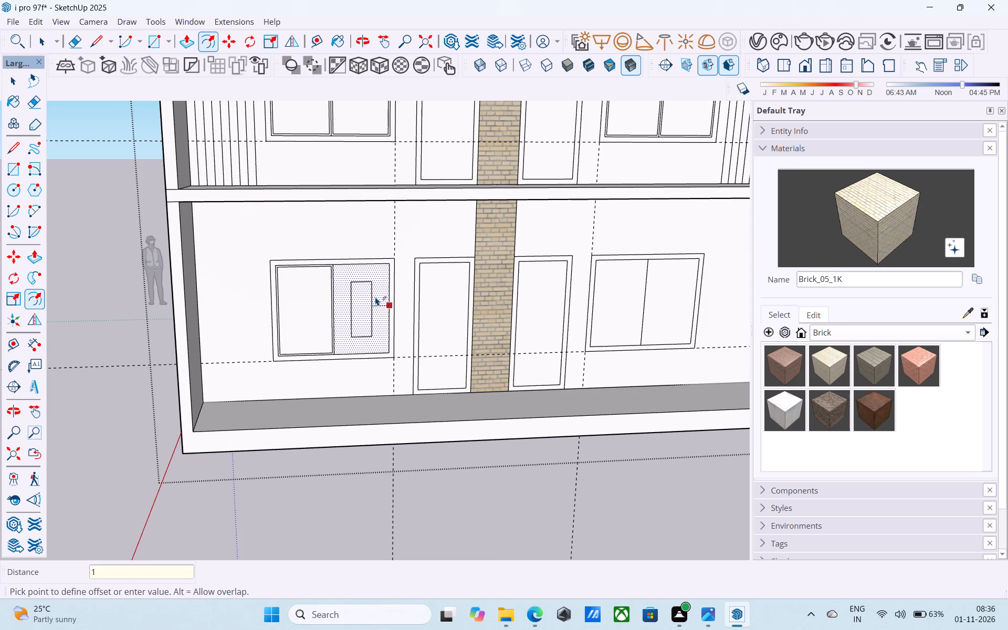
pyautogui.hotkey('shift', '"')
pyautogui.press('Return')
pyautogui.press('space')
# Offset the left pane of the lower wall's right window 1" inward to form its sash.
pyautogui.scroll(-5, 184, 323)
pyautogui.scroll(5, 495, 313)
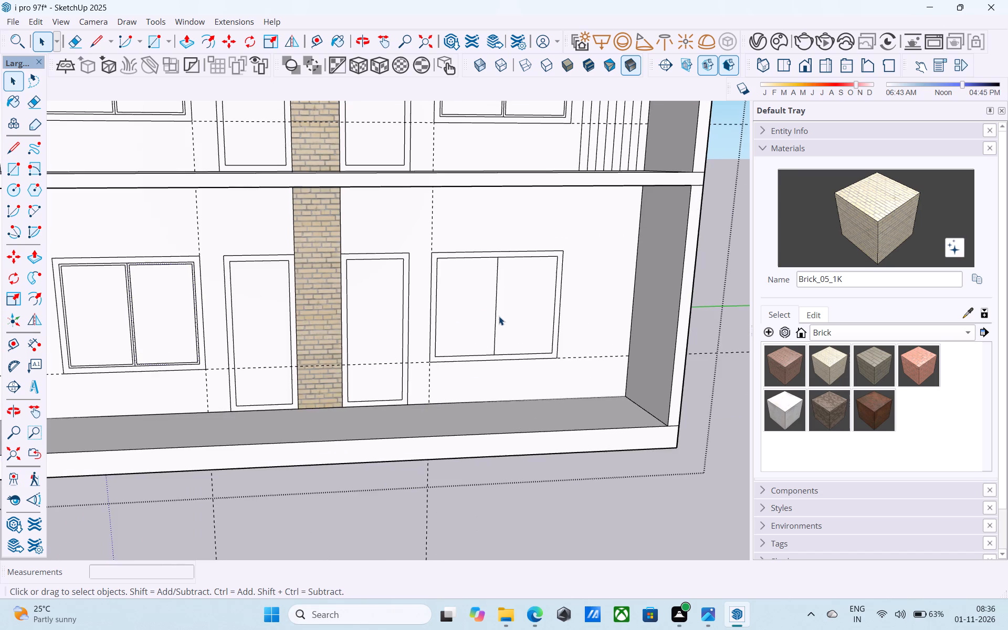
pyautogui.moveTo(499, 316); pyautogui.dragTo(478, 315, button='middle')
pyautogui.click(438, 309)
pyautogui.scroll(4, 438, 309)
pyautogui.press('f')
pyautogui.click(438, 309)
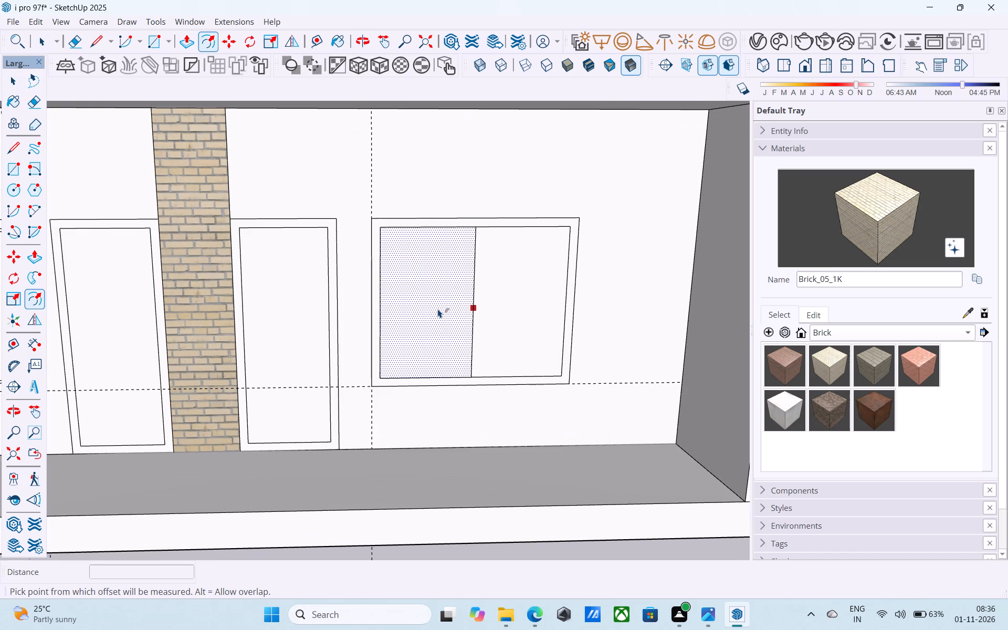
pyautogui.press('1')
pyautogui.hotkey('shift', '"')
pyautogui.press('Return')
pyautogui.press('space')
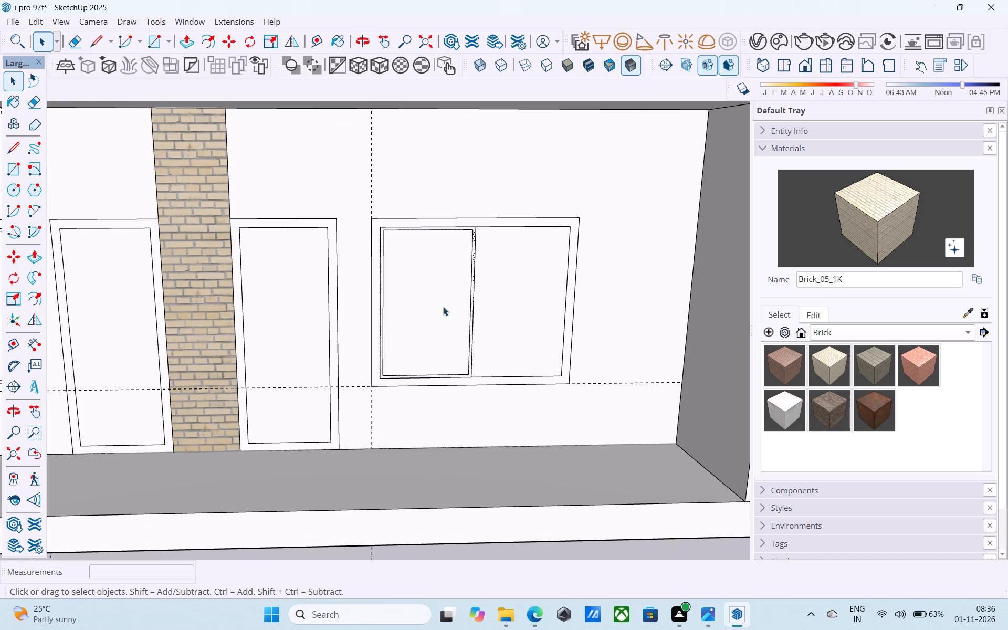
# Offset the right pane of the lower wall's right window 1" inward to form its sash.
pyautogui.click(487, 310)
pyautogui.scroll(4, 487, 310)
pyautogui.press('f')
pyautogui.click(487, 310)
pyautogui.press('1')
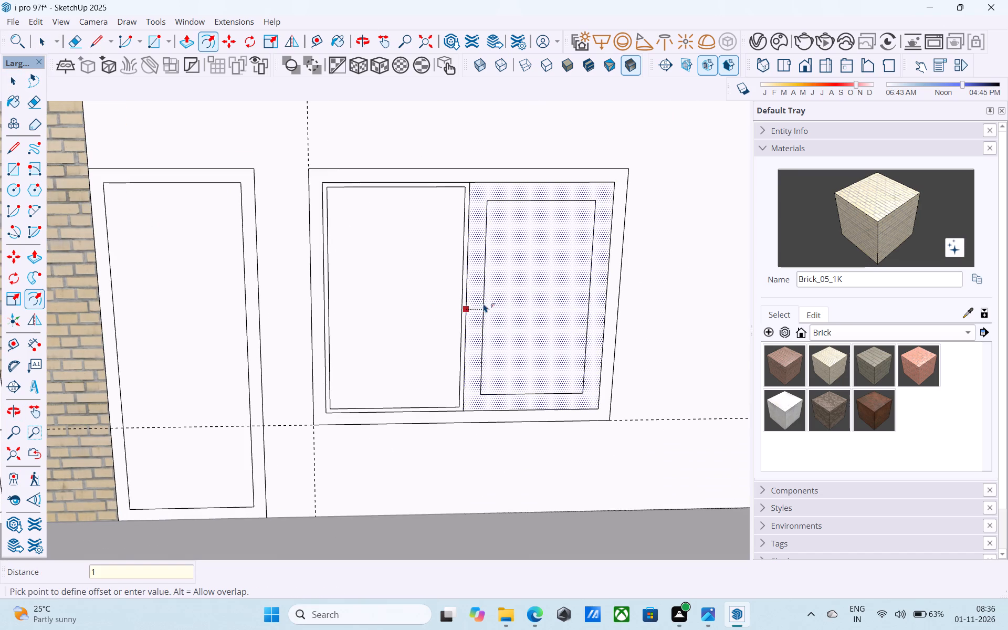
pyautogui.hotkey('shift', '"')
pyautogui.press('Return')
pyautogui.press('space')
# Place a vertical guide 3' inward from the left side edge of the lower wall.
pyautogui.scroll(-16, 486, 303)
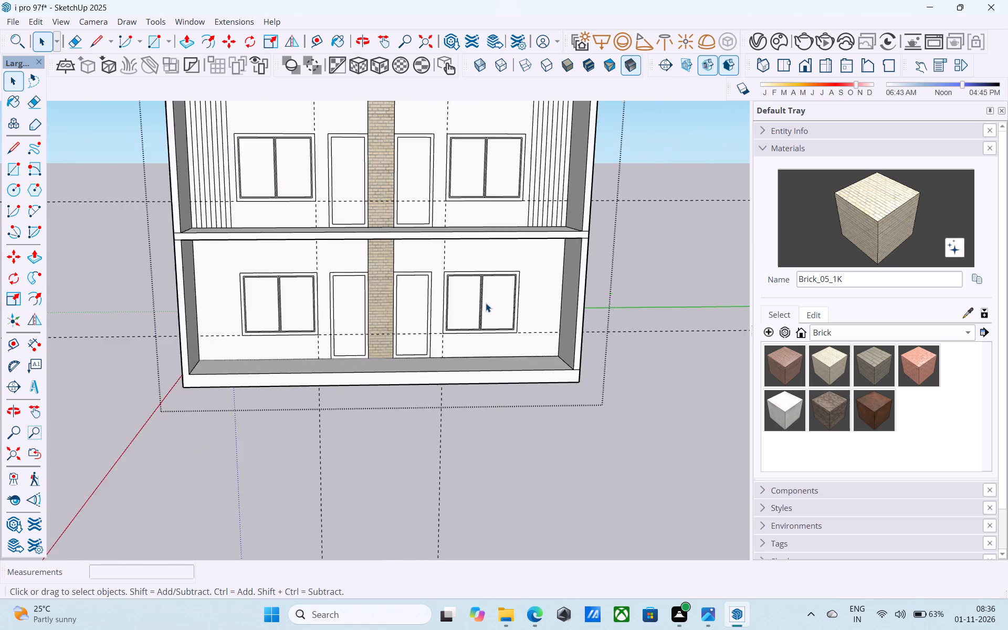
pyautogui.keyDown('shift'); pyautogui.moveTo(496, 303); pyautogui.dragTo(544, 287, button='middle'); pyautogui.keyUp('shift')
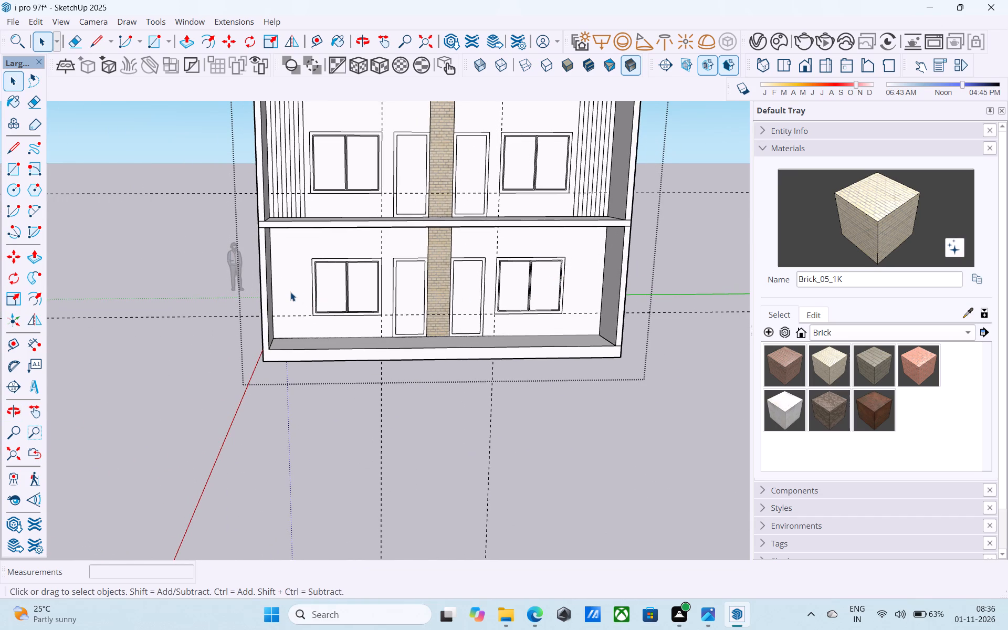
pyautogui.moveTo(288, 289); pyautogui.dragTo(258, 283, button='middle')
pyautogui.press('t')
pyautogui.scroll(6, 257, 283)
pyautogui.click(245, 271)
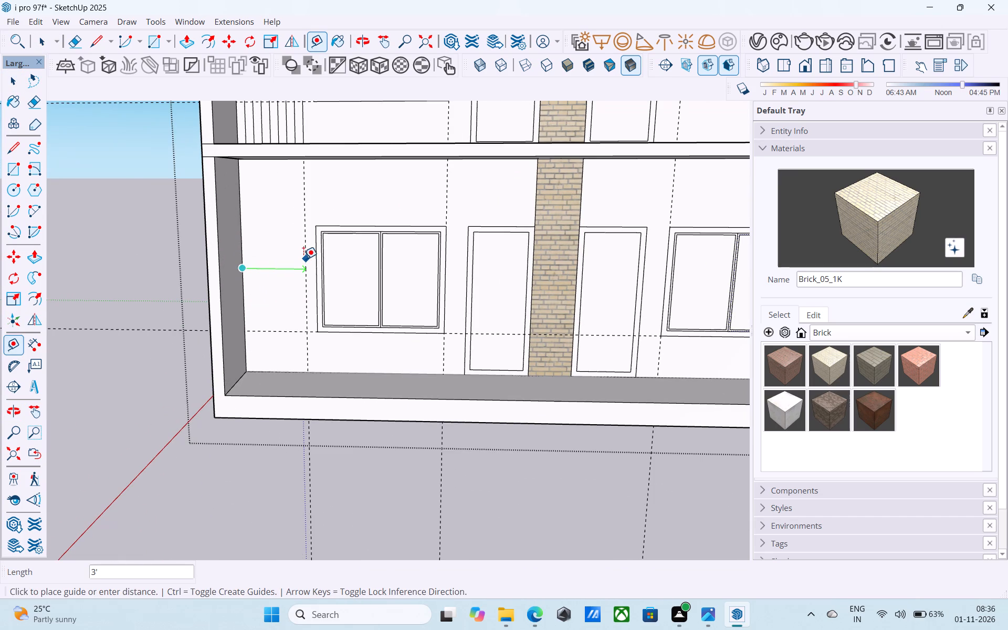
pyautogui.click(303, 259)
# Place a vertical guide 3' inward from the right side edge of the lower wall.
pyautogui.scroll(-5, 141, 277)
pyautogui.moveTo(552, 261); pyautogui.dragTo(571, 255, button='middle')
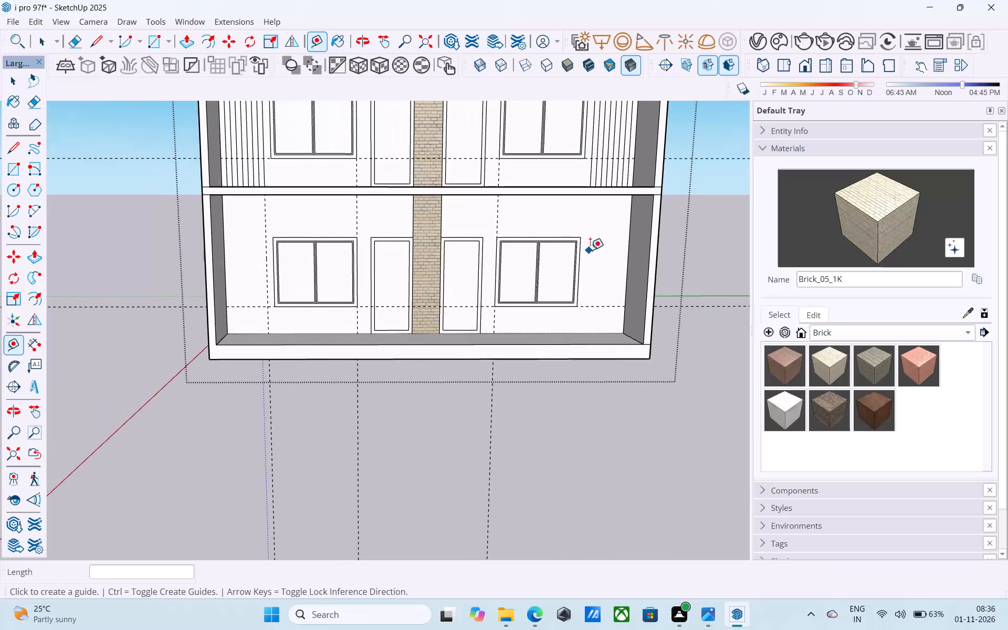
pyautogui.click(627, 243)
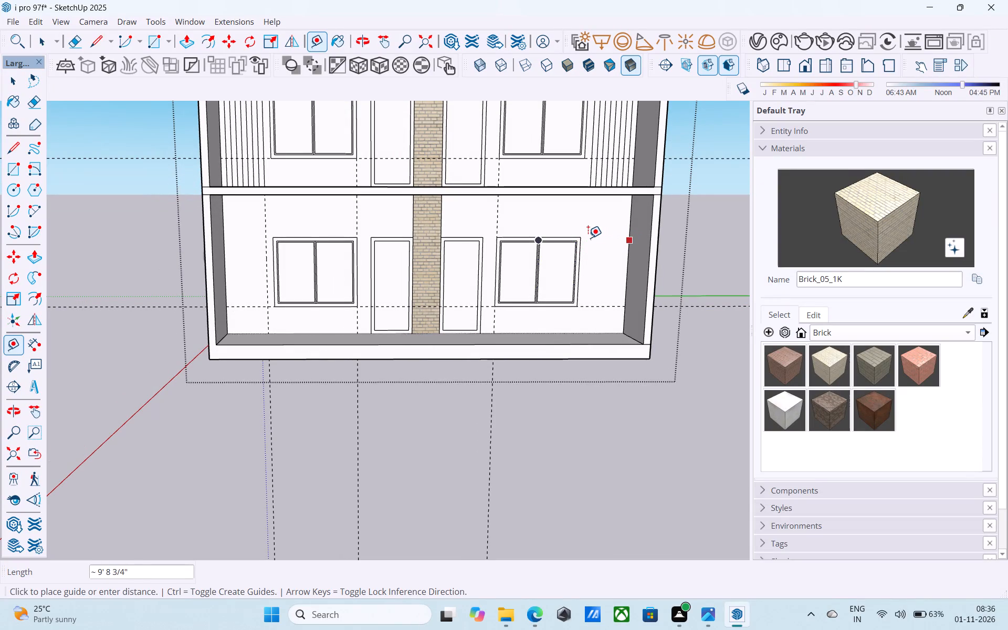
pyautogui.press('t')
pyautogui.click(625, 257)
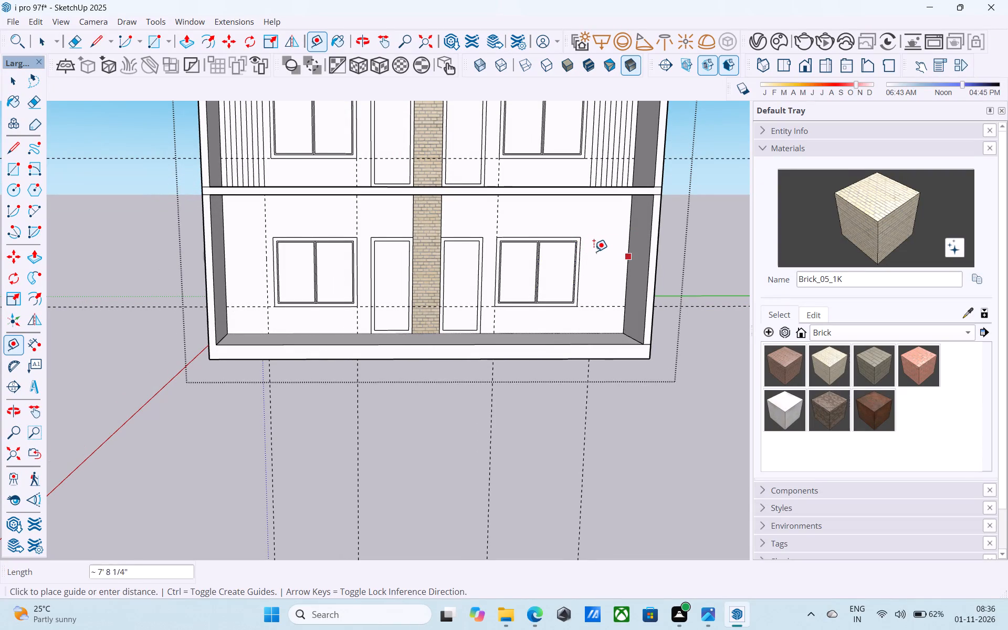
pyautogui.moveTo(594, 250); pyautogui.dragTo(580, 293, button='middle')
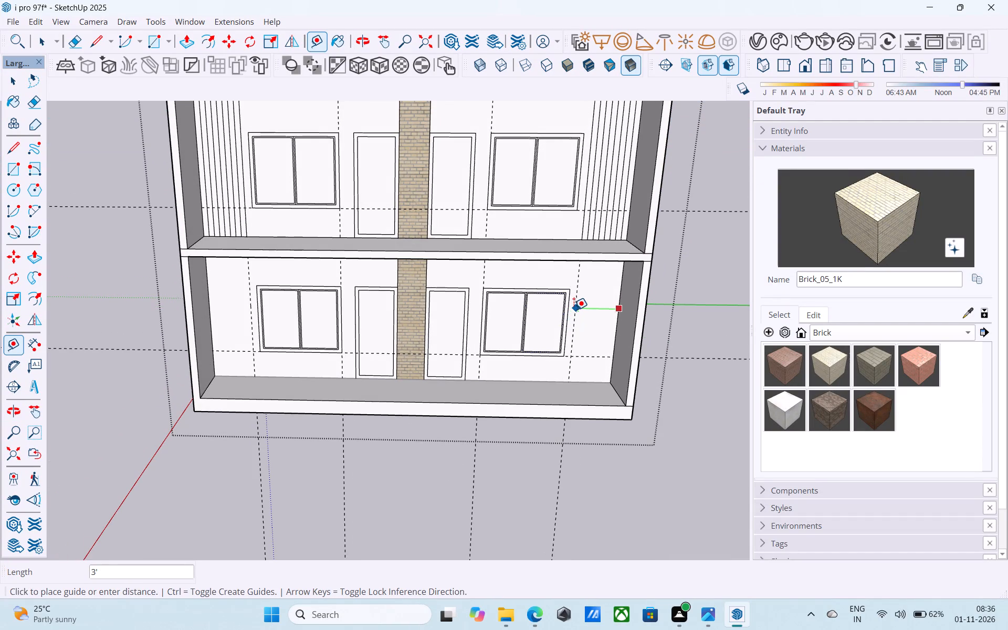
pyautogui.click(574, 310)
# Draw a full-height vertical line from ceiling to floor along the lower wall's left 3' guide.
pyautogui.scroll(-6, 572, 308)
pyautogui.keyDown('shift'); pyautogui.moveTo(566, 304); pyautogui.dragTo(481, 321, button='middle'); pyautogui.keyUp('shift')
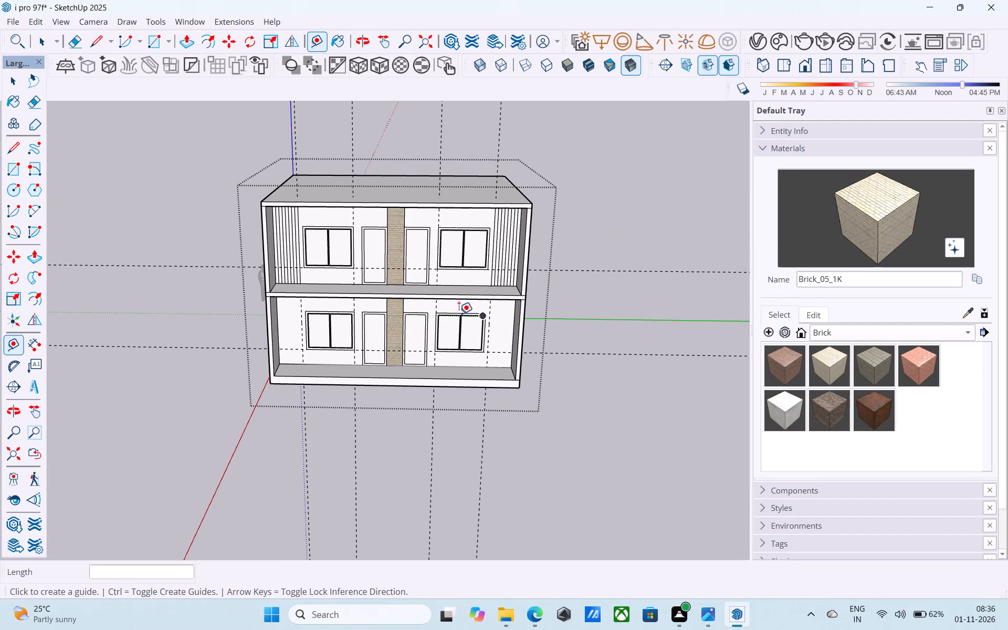
pyautogui.keyDown('shift'); pyautogui.moveTo(482, 313); pyautogui.dragTo(478, 298, button='middle'); pyautogui.keyUp('shift')
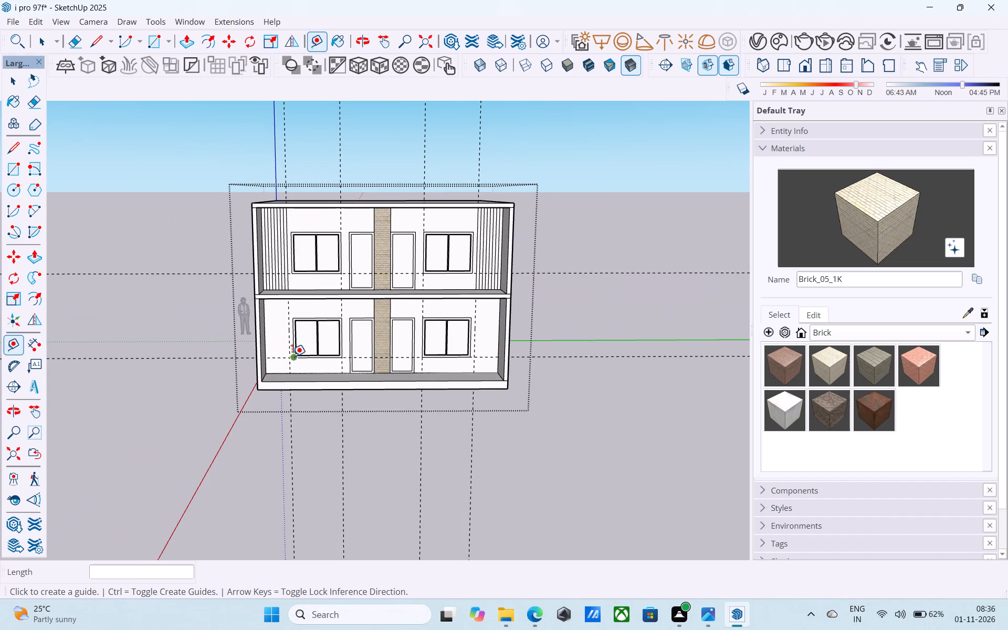
pyautogui.scroll(11, 290, 349)
pyautogui.press('l')
pyautogui.keyDown('shift'); pyautogui.moveTo(274, 281); pyautogui.dragTo(295, 362, button='middle'); pyautogui.keyUp('shift')
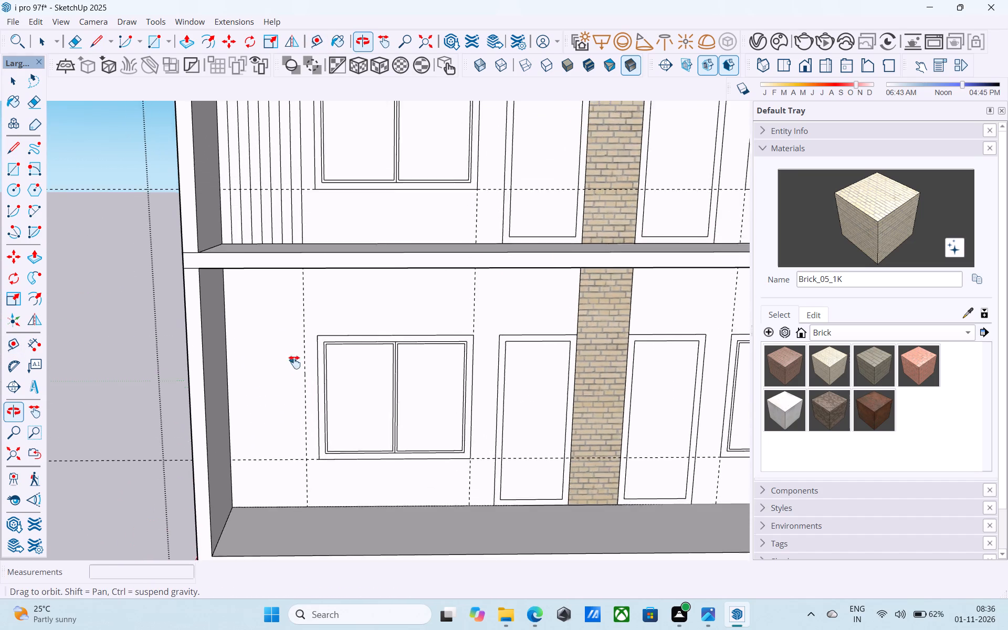
pyautogui.keyDown('shift'); pyautogui.moveTo(295, 362); pyautogui.dragTo(307, 304, button='middle'); pyautogui.keyUp('shift')
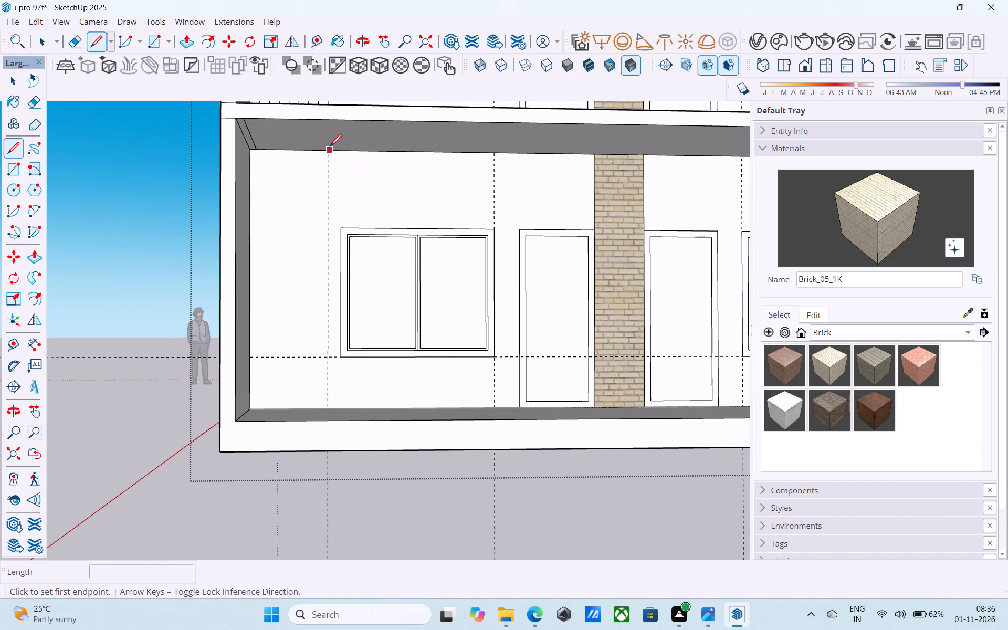
pyautogui.click(328, 152)
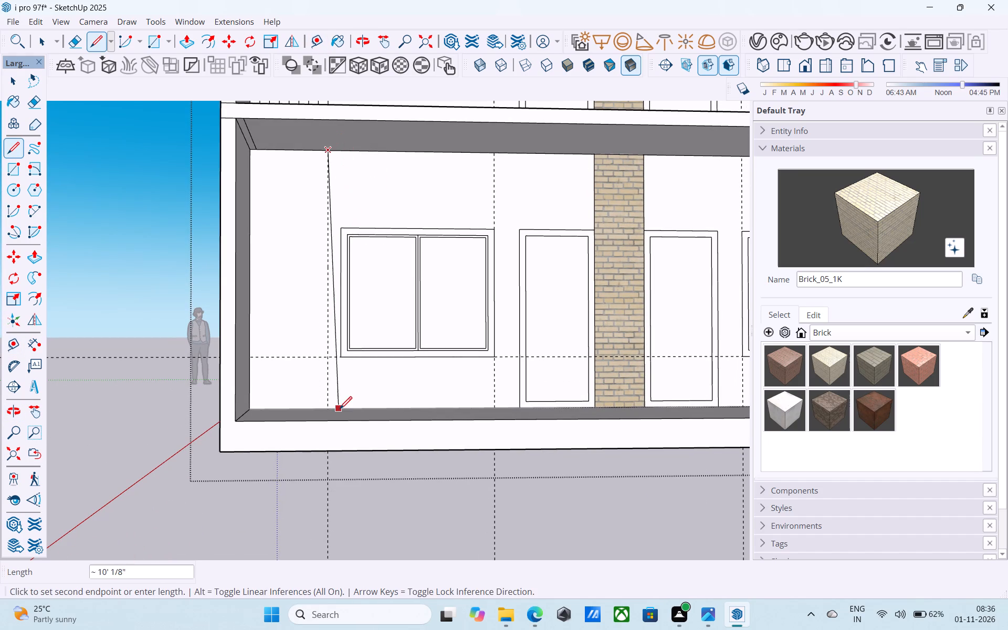
pyautogui.click(332, 408)
# Draw a full-height vertical line from floor to ceiling along the lower wall's right 3' guide.
pyautogui.scroll(-7, 284, 411)
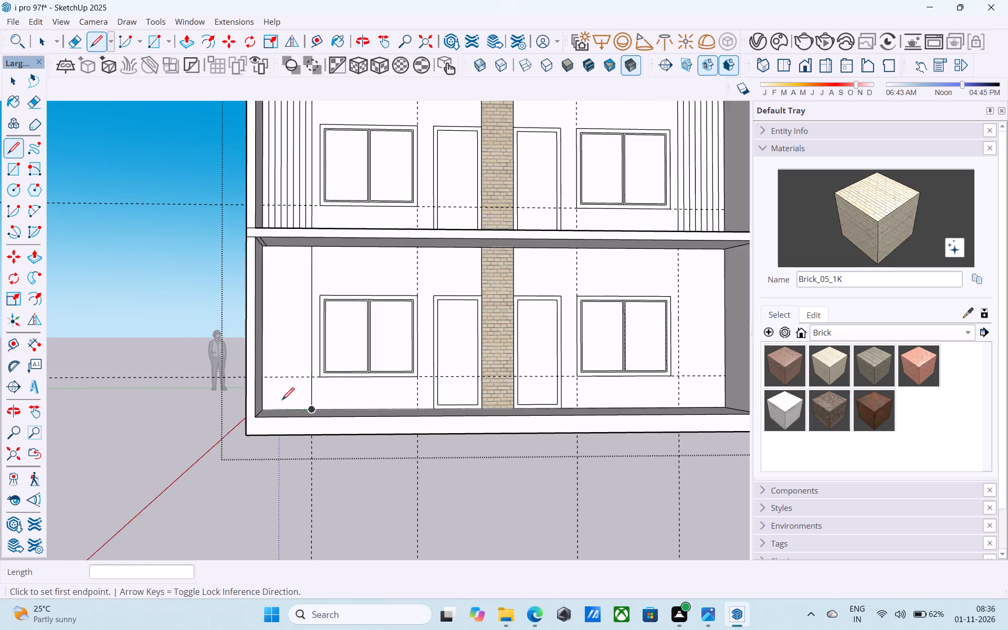
pyautogui.scroll(-2, 282, 401)
pyautogui.moveTo(546, 377); pyautogui.dragTo(497, 422, button='middle')
pyautogui.scroll(9, 509, 446)
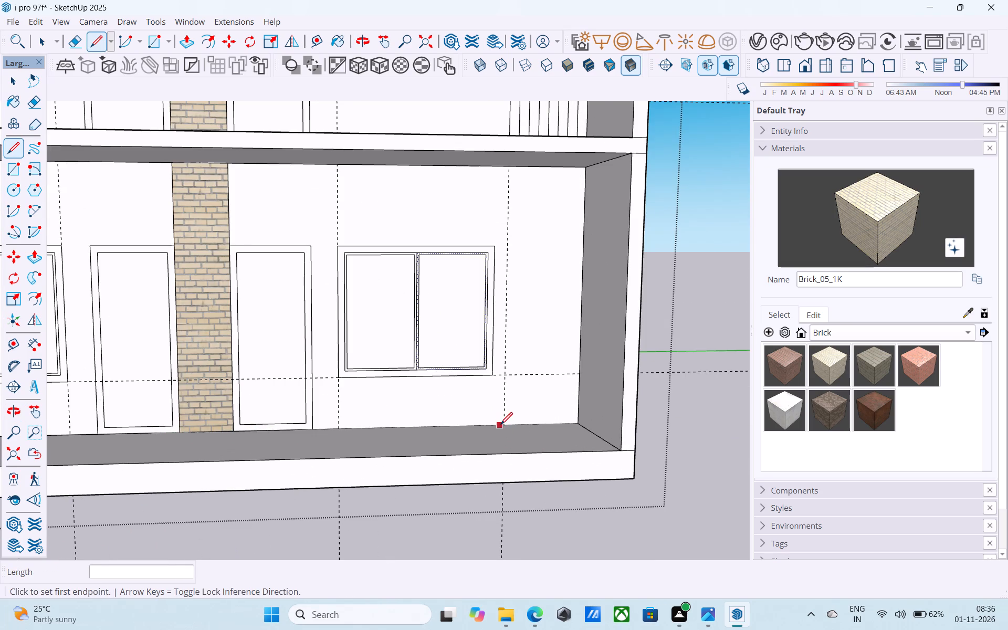
pyautogui.click(503, 425)
pyautogui.scroll(-5, 506, 408)
pyautogui.keyDown('shift'); pyautogui.moveTo(506, 406); pyautogui.dragTo(499, 440, button='middle'); pyautogui.keyUp('shift')
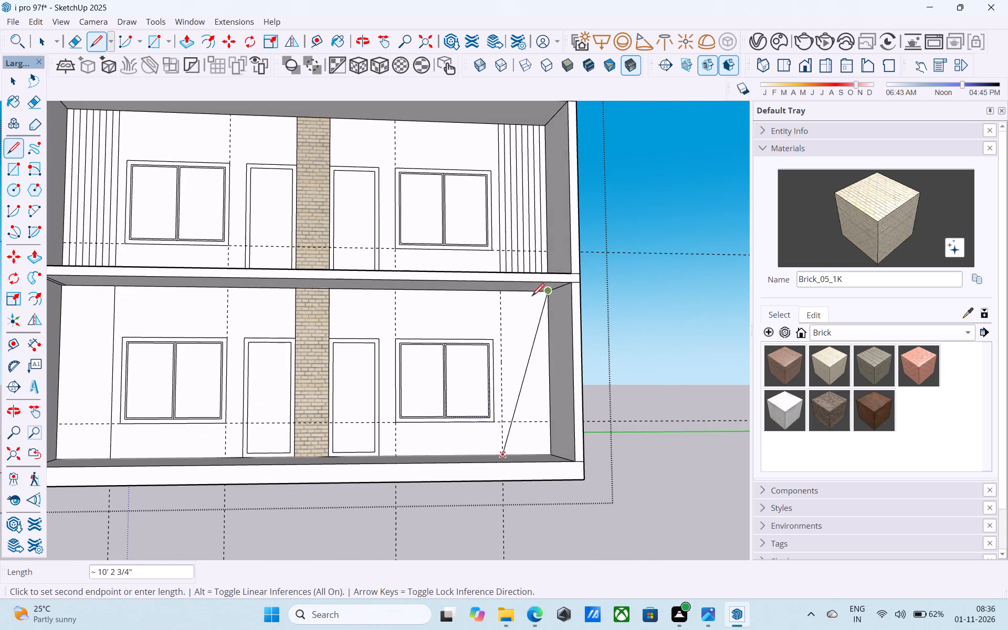
pyautogui.scroll(8, 531, 297)
pyautogui.click(467, 278)
# Copy the lower wall's left vertical line 3' out to the side wall and divide the span into 8 equal strips.
pyautogui.scroll(-4, 477, 287)
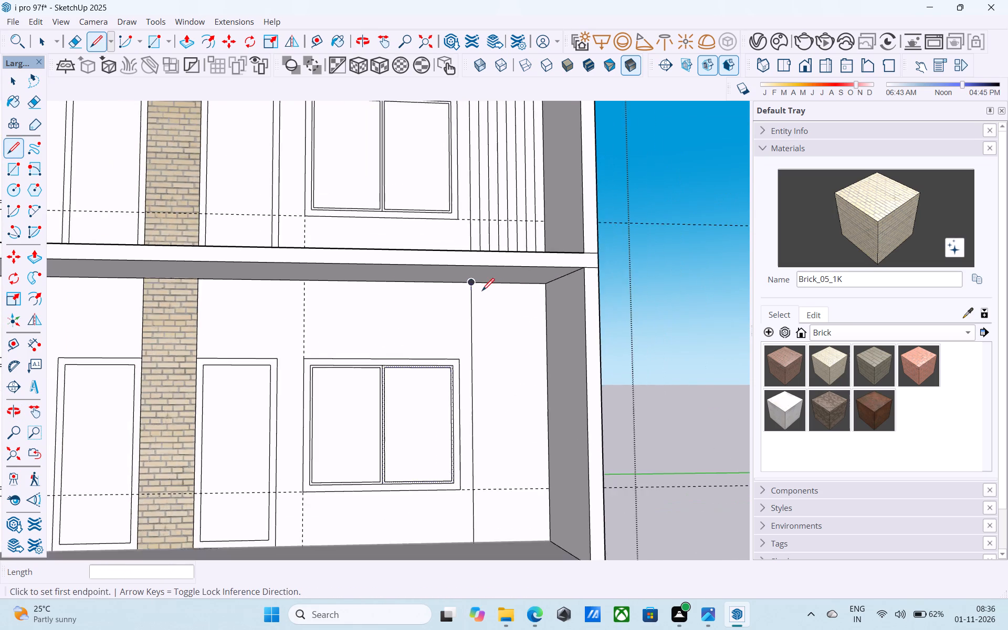
pyautogui.scroll(-10, 482, 292)
pyautogui.keyDown('shift'); pyautogui.moveTo(369, 350); pyautogui.dragTo(403, 423, button='middle'); pyautogui.keyUp('shift')
pyautogui.press('space')
pyautogui.scroll(2, 282, 430)
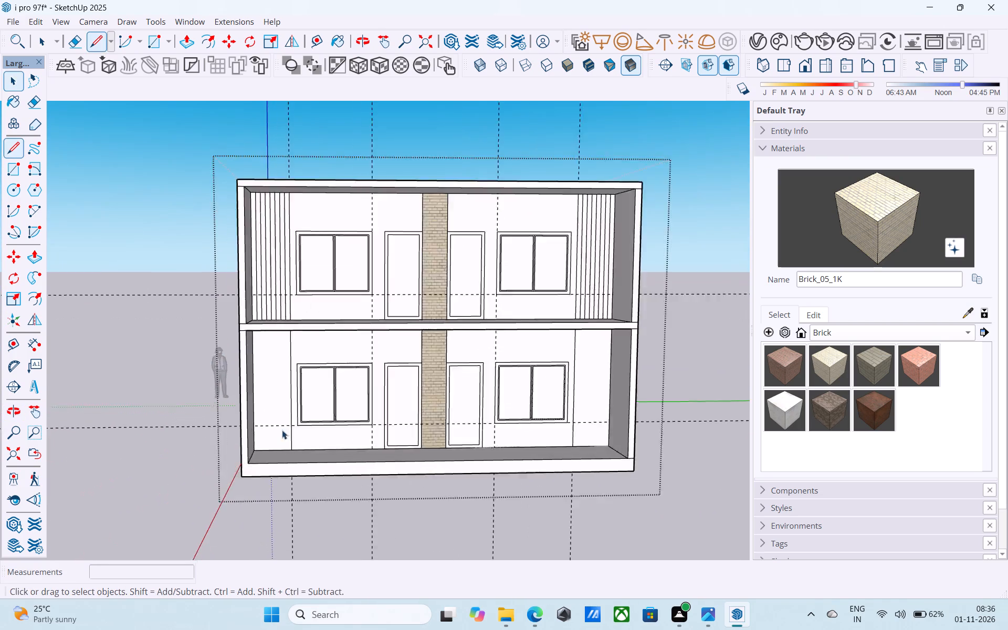
pyautogui.scroll(7, 282, 430)
pyautogui.click(303, 439)
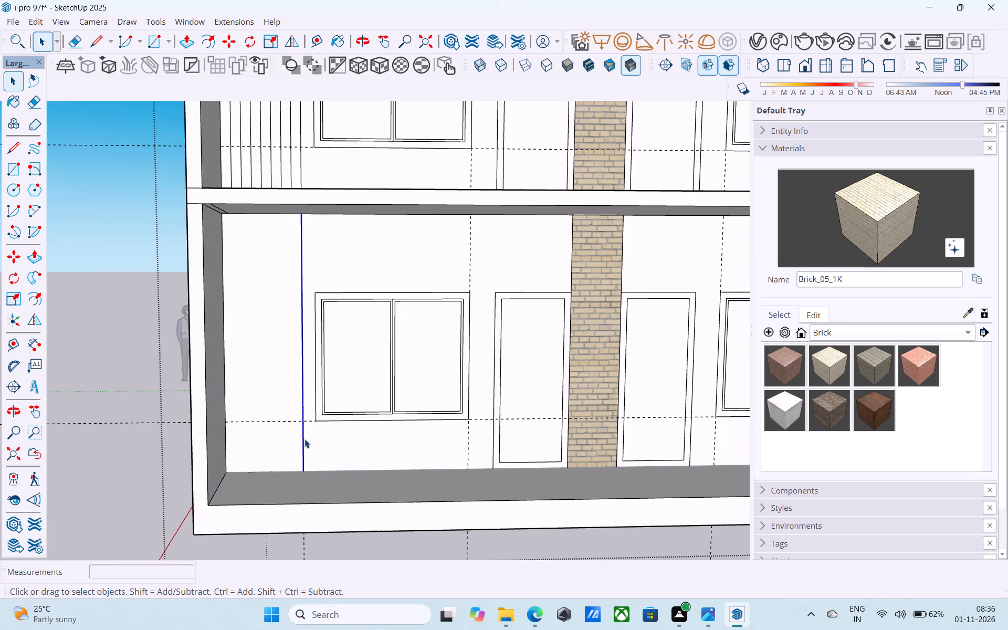
pyautogui.press('m')
pyautogui.click(303, 471)
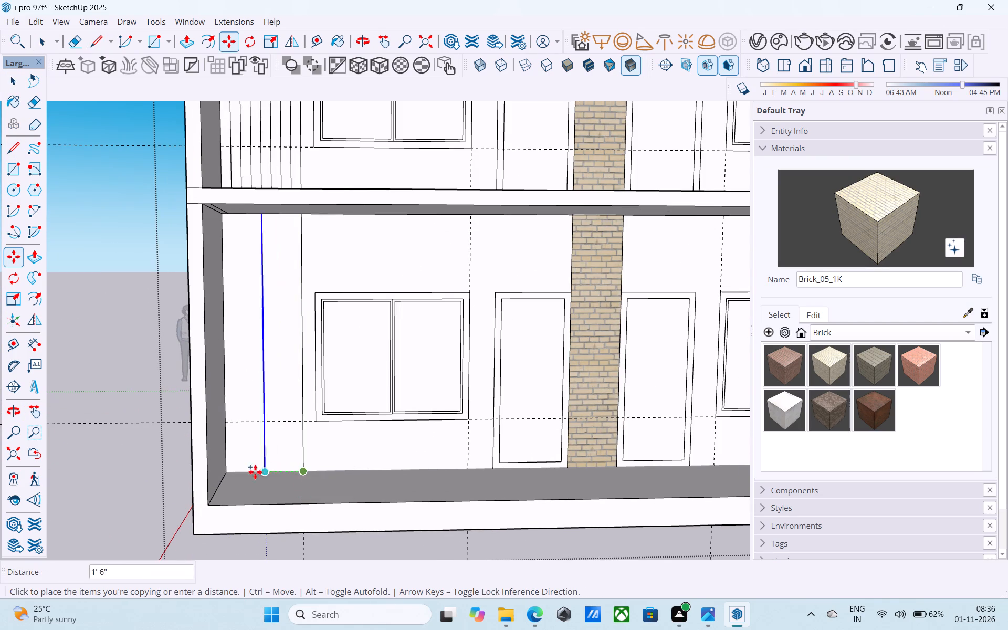
pyautogui.click(233, 468)
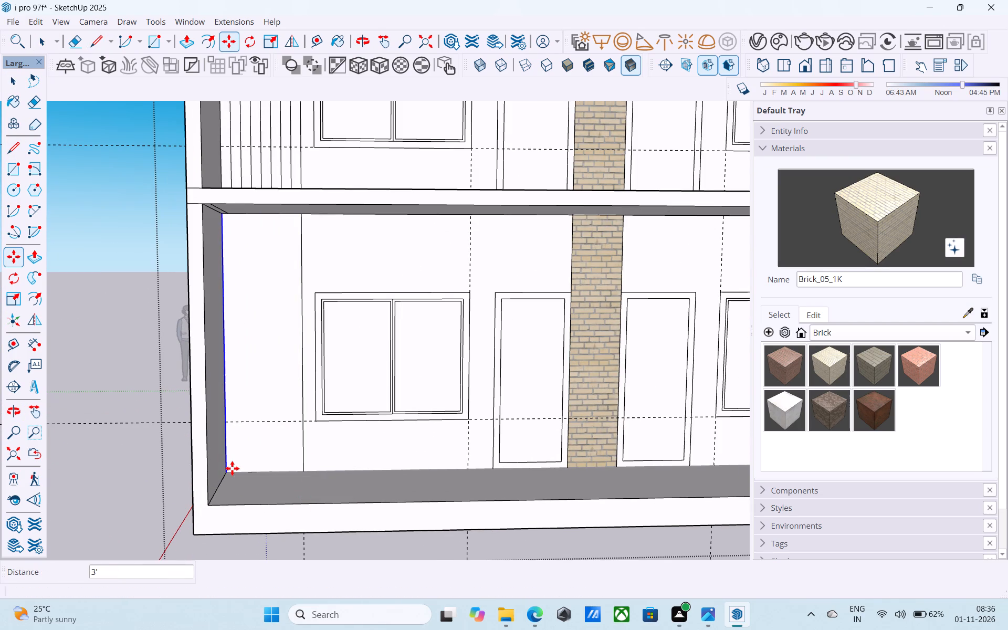
pyautogui.write('/8')
pyautogui.press('Return')
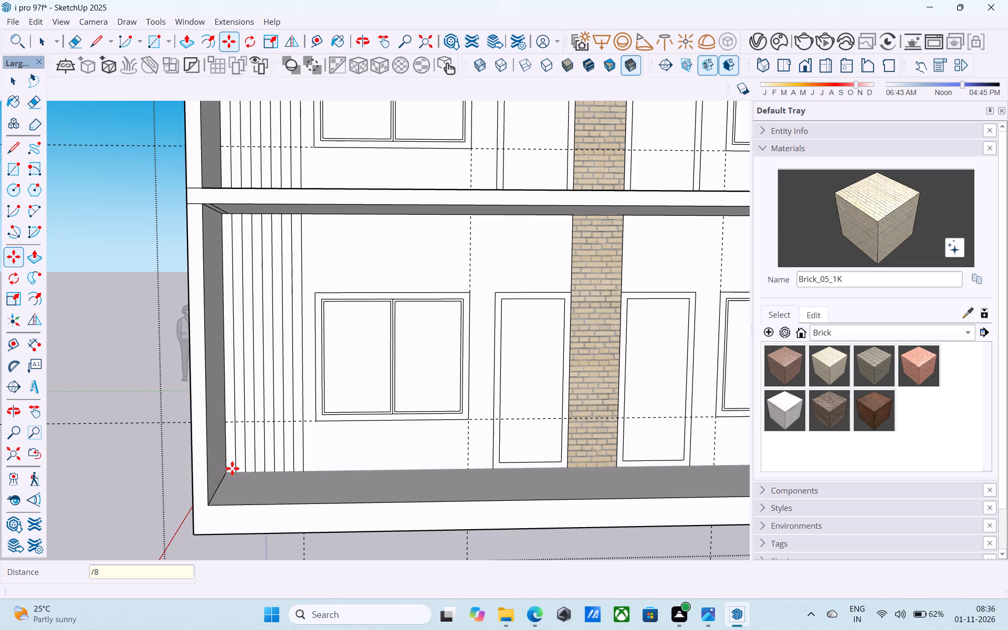
pyautogui.scroll(-7, 161, 478)
pyautogui.press('space')
# Copy the lower wall's right vertical line 3' out to the side wall and divide the span into 8 equal strips.
pyautogui.scroll(-3, 157, 501)
pyautogui.keyDown('shift'); pyautogui.moveTo(284, 478); pyautogui.dragTo(258, 459, button='middle'); pyautogui.keyUp('shift')
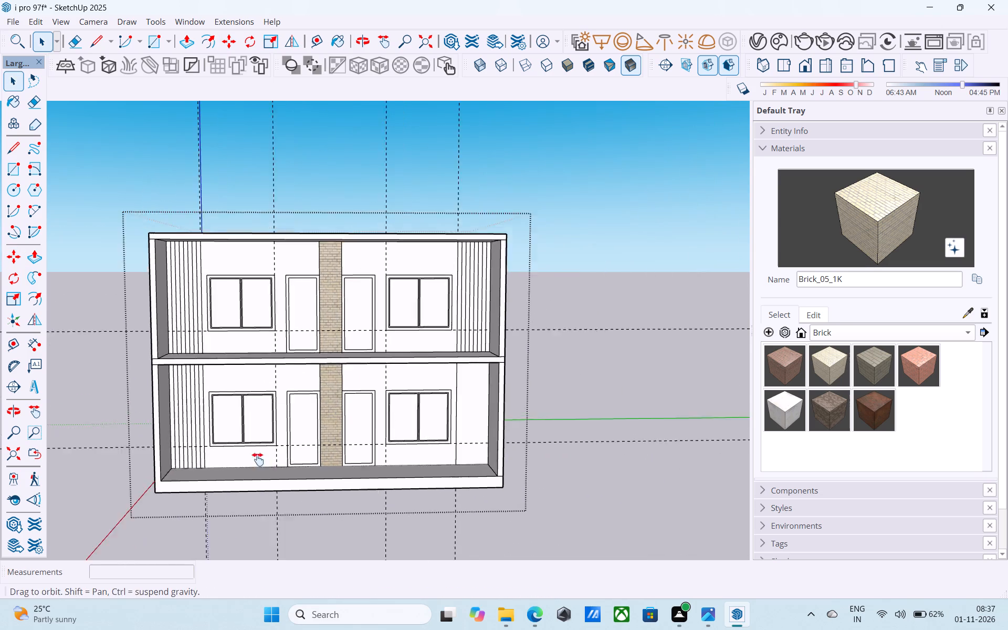
pyautogui.keyDown('shift'); pyautogui.moveTo(258, 459); pyautogui.dragTo(239, 446, button='middle'); pyautogui.keyUp('shift')
pyautogui.scroll(9, 433, 434)
pyautogui.click(423, 434)
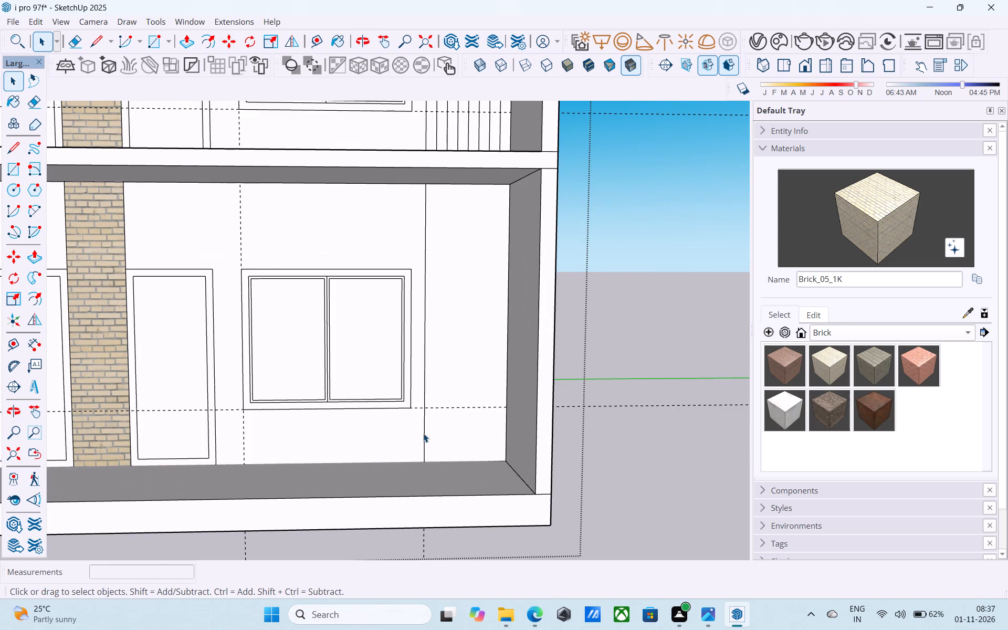
pyautogui.press('m')
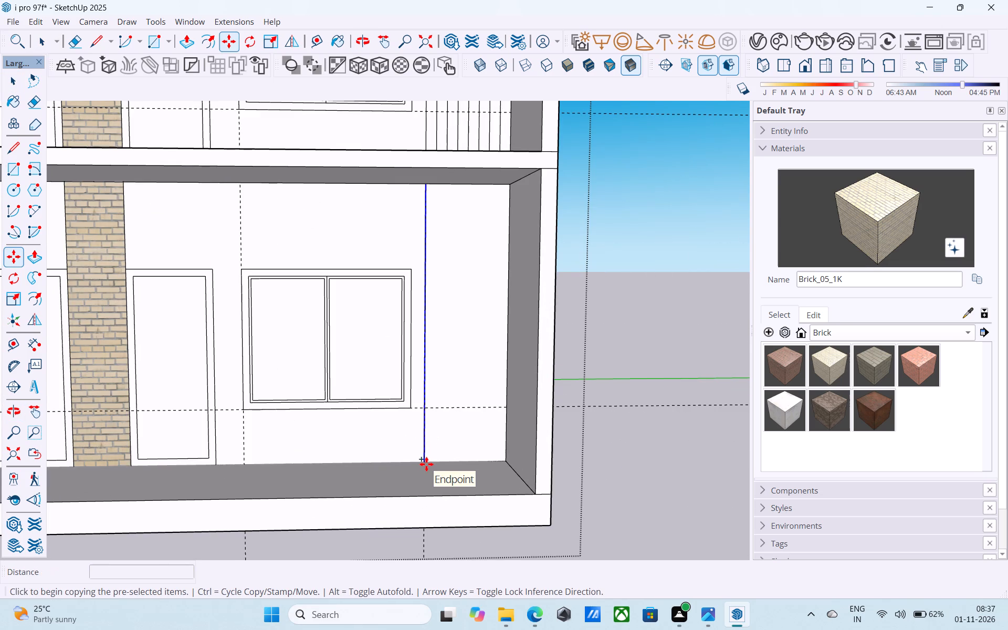
pyautogui.click(424, 463)
pyautogui.click(508, 456)
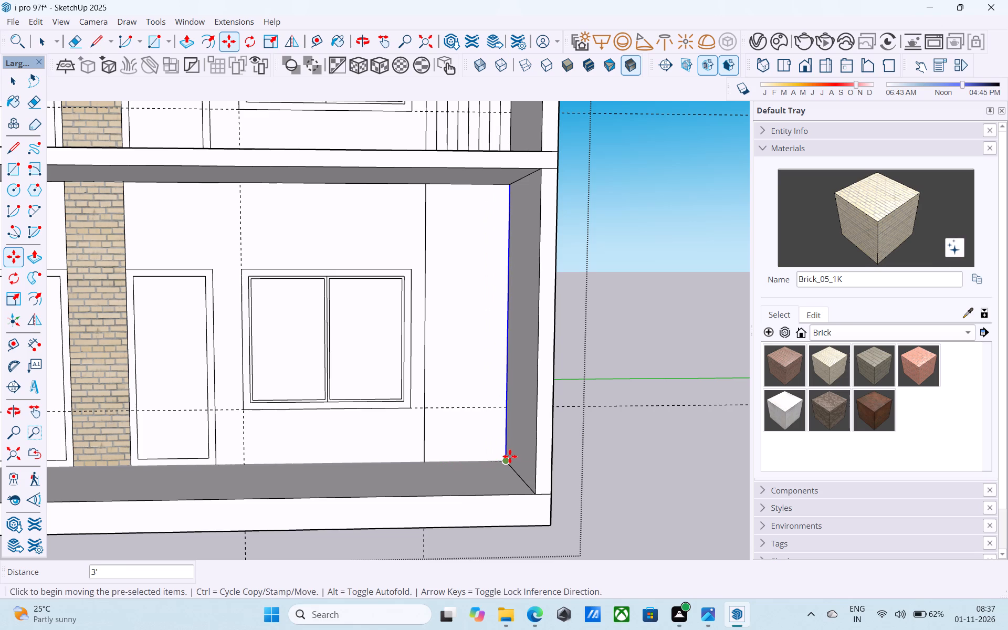
pyautogui.write('/8')
pyautogui.press('Return')
pyautogui.press('space')
# Push both panes of the upper storey's left window 6" inward with Push/Pull.
pyautogui.scroll(-10, 487, 436)
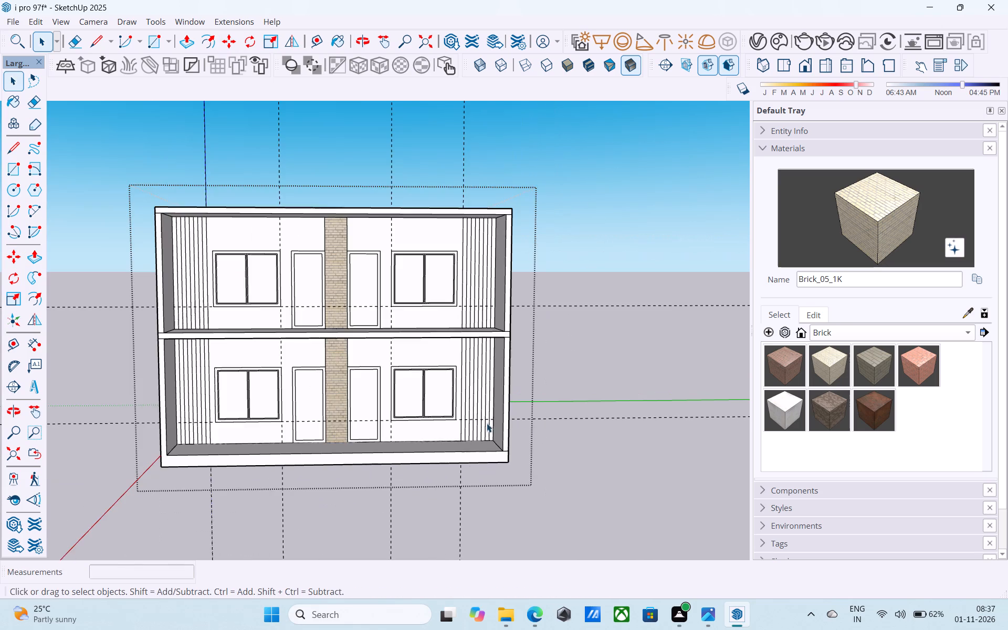
pyautogui.scroll(-4, 487, 423)
pyautogui.moveTo(480, 422); pyautogui.dragTo(476, 540, button='middle')
pyautogui.scroll(13, 233, 430)
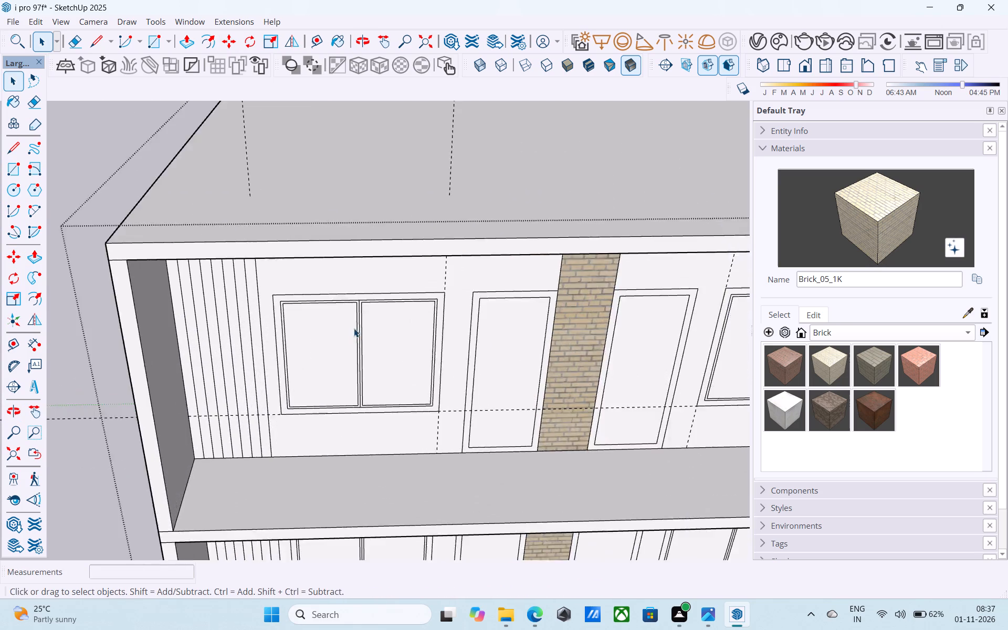
pyautogui.scroll(9, 354, 328)
pyautogui.click(345, 327)
pyautogui.scroll(5, 345, 327)
pyautogui.press('p')
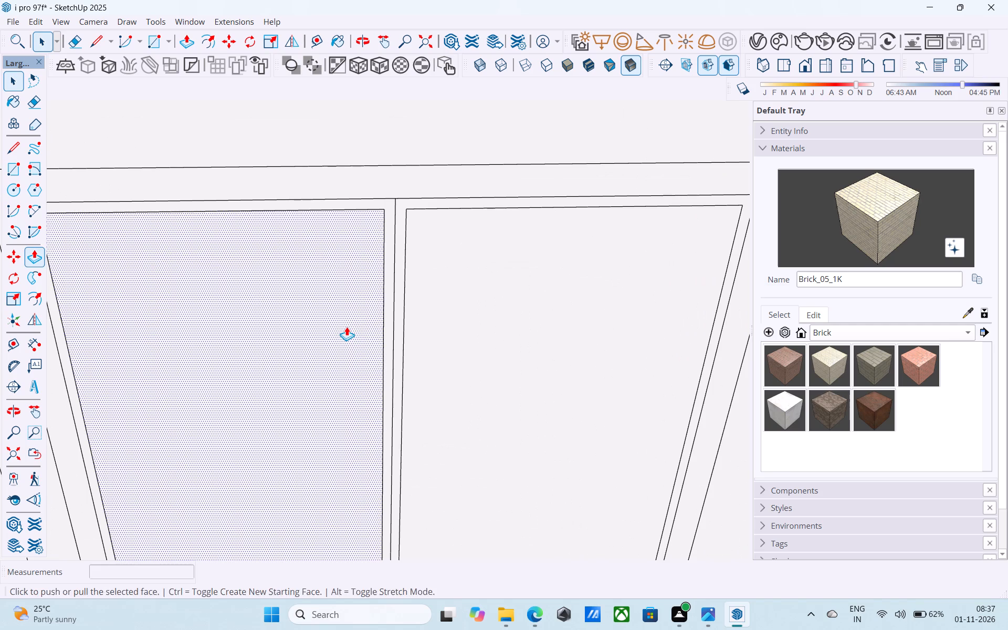
pyautogui.click(346, 327)
pyautogui.scroll(2, 350, 289)
pyautogui.scroll(-3, 350, 282)
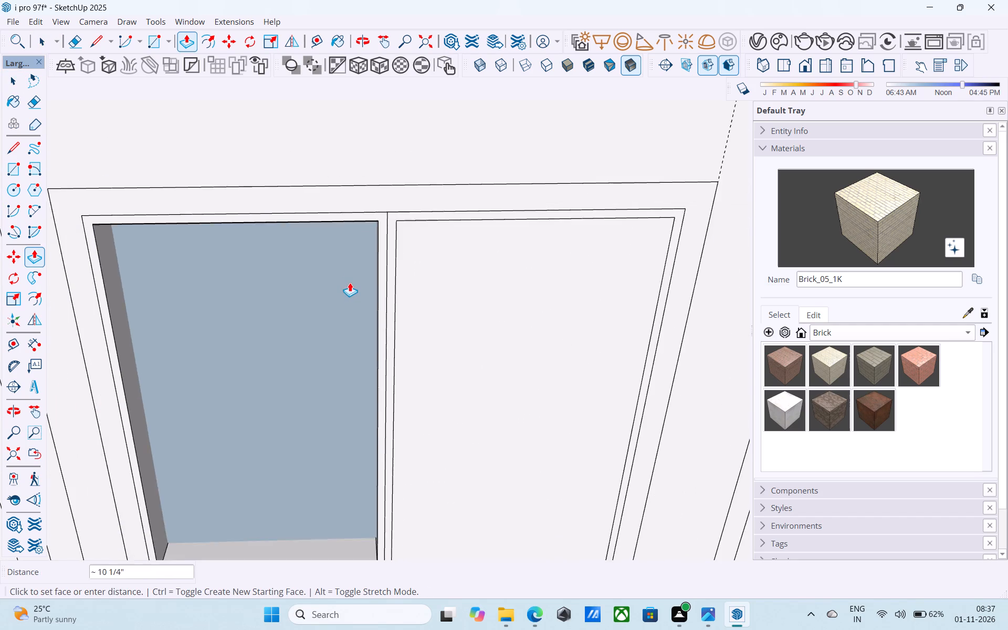
pyautogui.scroll(-2, 350, 282)
pyautogui.keyDown('shift'); pyautogui.moveTo(350, 282); pyautogui.dragTo(349, 232, button='middle'); pyautogui.keyUp('shift')
pyautogui.middleClick(349, 232)
pyautogui.click(310, 307)
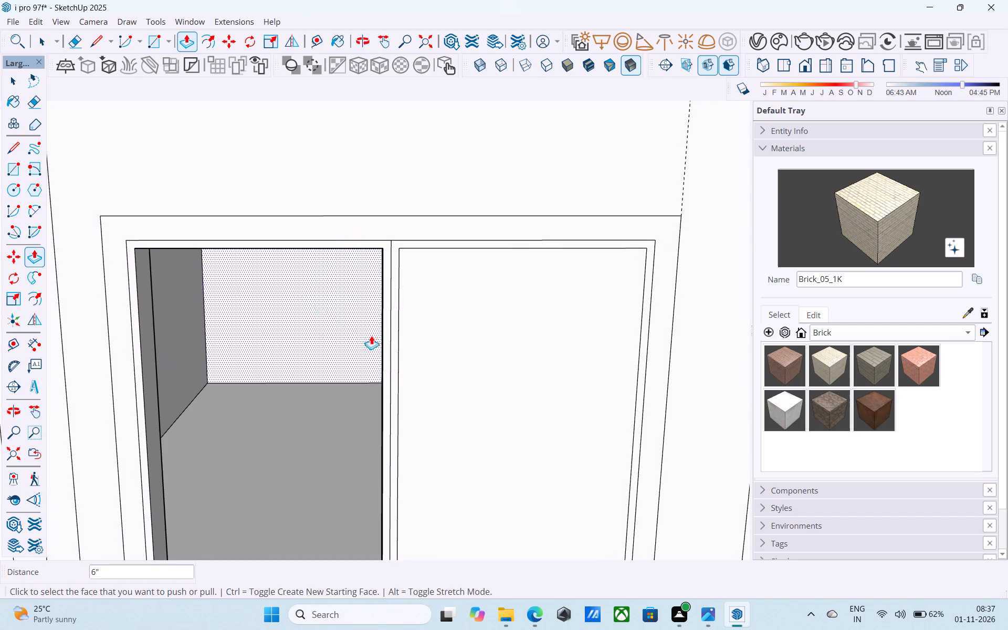
pyautogui.doubleClick(469, 352)
# Repeat the 6" inward push on both panes of the lower storey's left window.
pyautogui.scroll(-11, 426, 325)
pyautogui.keyDown('shift'); pyautogui.moveTo(416, 363); pyautogui.dragTo(385, 271, button='middle'); pyautogui.keyUp('shift')
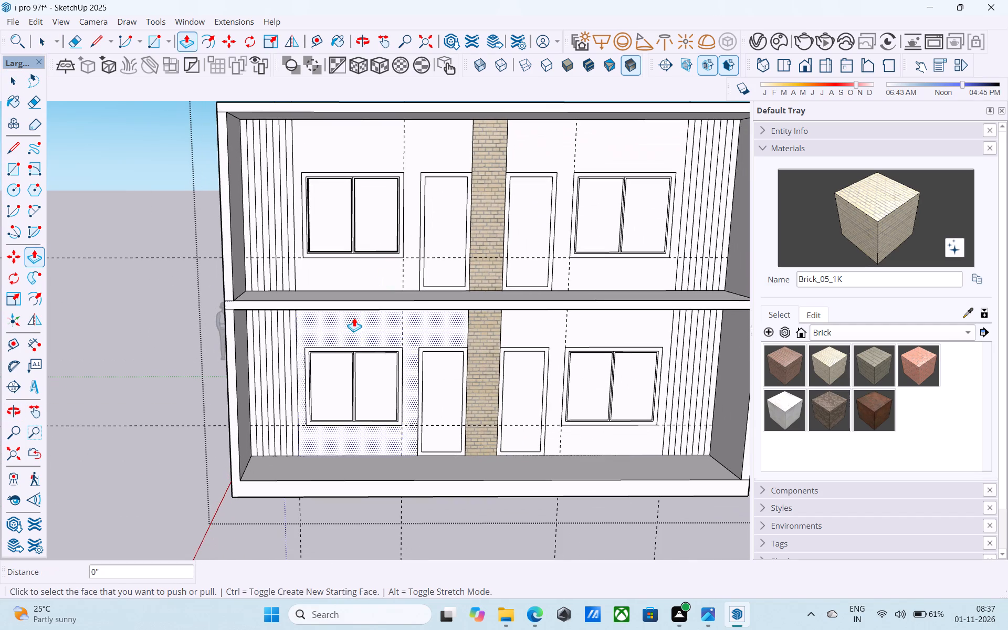
pyautogui.doubleClick(346, 375)
pyautogui.doubleClick(367, 381)
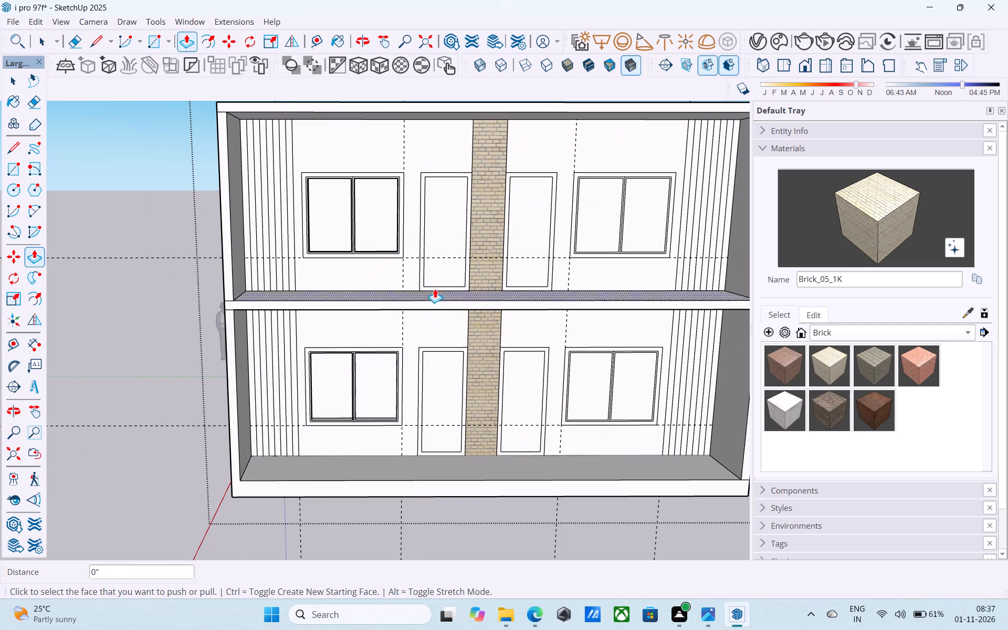
# Repeat the 6" inward push on both upper-storey door panels and both panes of the upper right window.
pyautogui.doubleClick(446, 243)
pyautogui.doubleClick(537, 218)
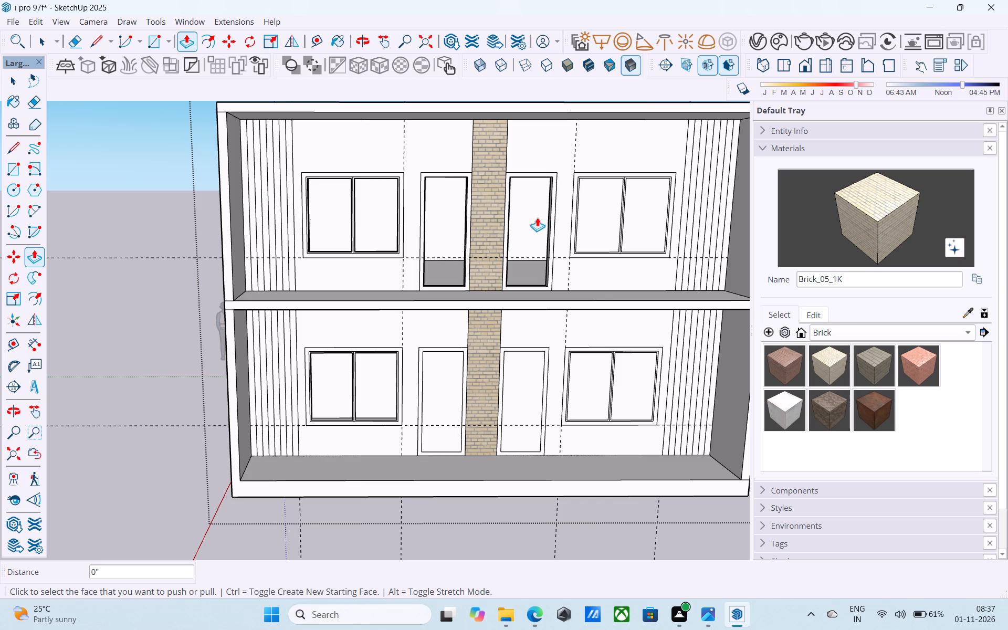
pyautogui.doubleClick(594, 225)
pyautogui.doubleClick(644, 212)
# Repeat the 6" inward push on both panes of the lower storey's right window.
pyautogui.scroll(-4, 643, 222)
pyautogui.keyDown('shift'); pyautogui.moveTo(643, 222); pyautogui.dragTo(642, 222, button='middle'); pyautogui.keyUp('shift')
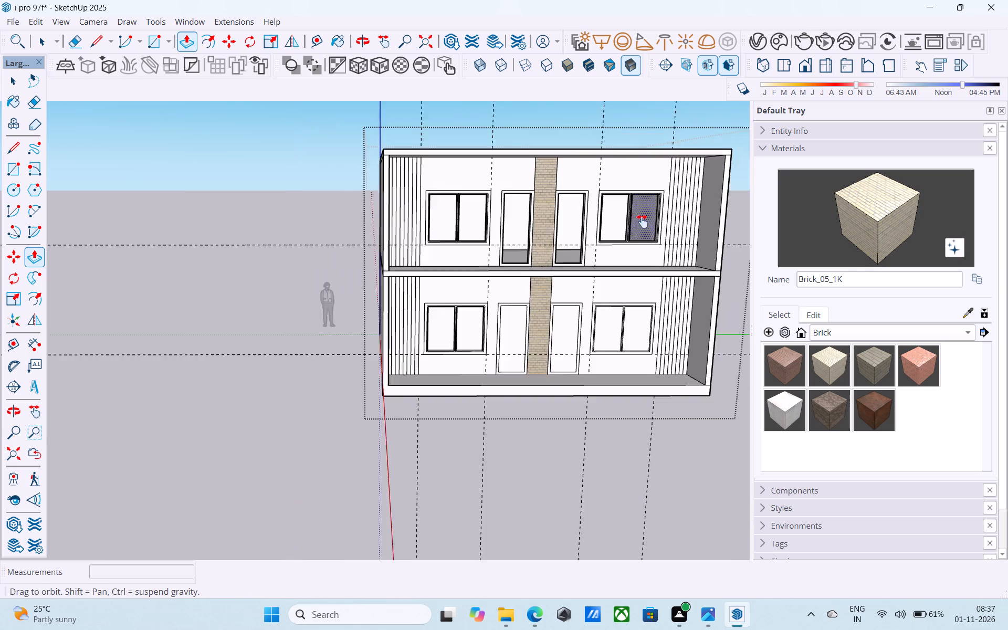
pyautogui.keyDown('shift'); pyautogui.moveTo(642, 222); pyautogui.dragTo(374, 224, button='middle'); pyautogui.keyUp('shift')
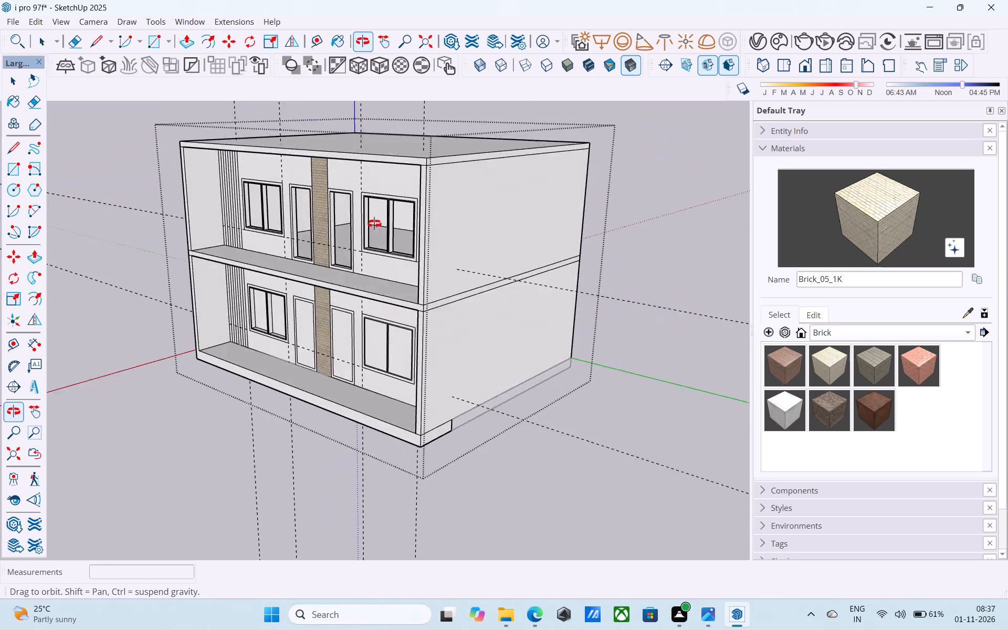
pyautogui.keyDown('shift'); pyautogui.moveTo(374, 224); pyautogui.dragTo(375, 195, button='middle'); pyautogui.keyUp('shift')
pyautogui.scroll(6, 409, 332)
pyautogui.doubleClick(393, 310)
pyautogui.doubleClick(356, 290)
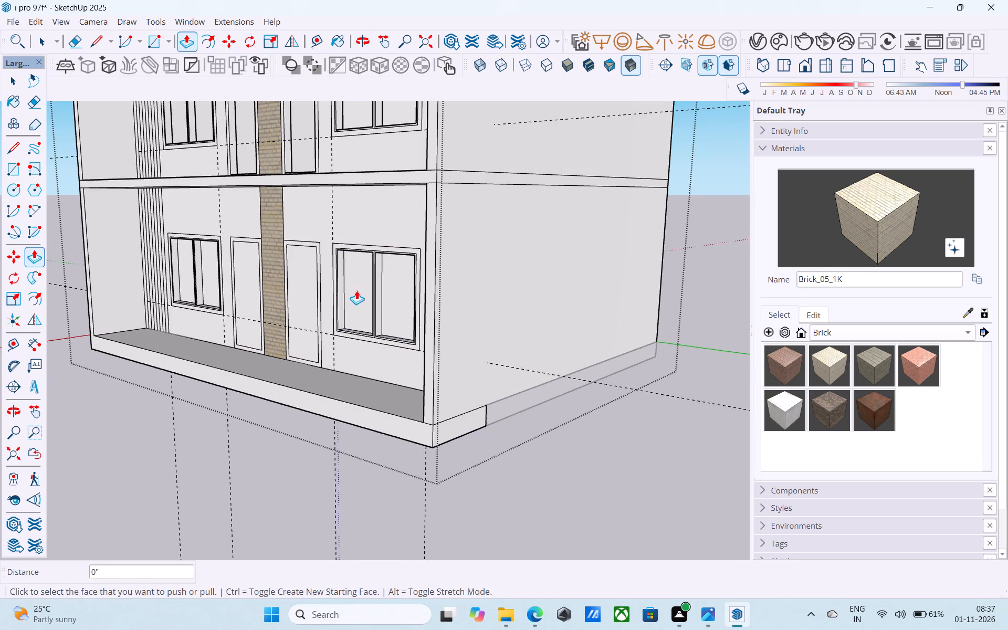
# Push both recessed panes of the lower left window further inward to cut through the wall.
pyautogui.keyDown('shift'); pyautogui.moveTo(356, 290); pyautogui.dragTo(765, 337, button='middle'); pyautogui.keyUp('shift')
pyautogui.scroll(4, 278, 325)
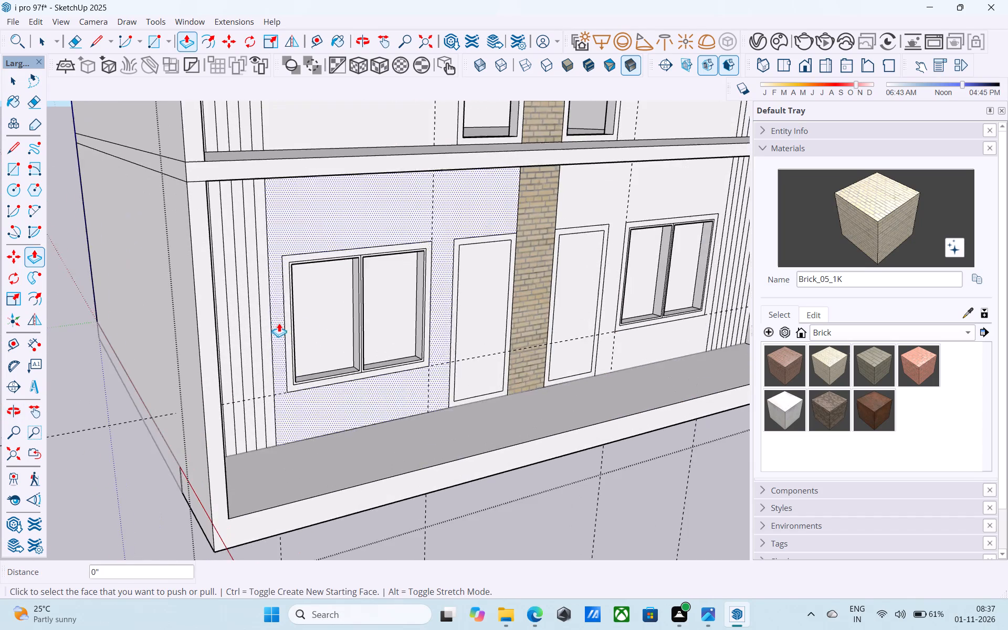
pyautogui.scroll(4, 337, 331)
pyautogui.click(338, 331)
pyautogui.scroll(4, 338, 331)
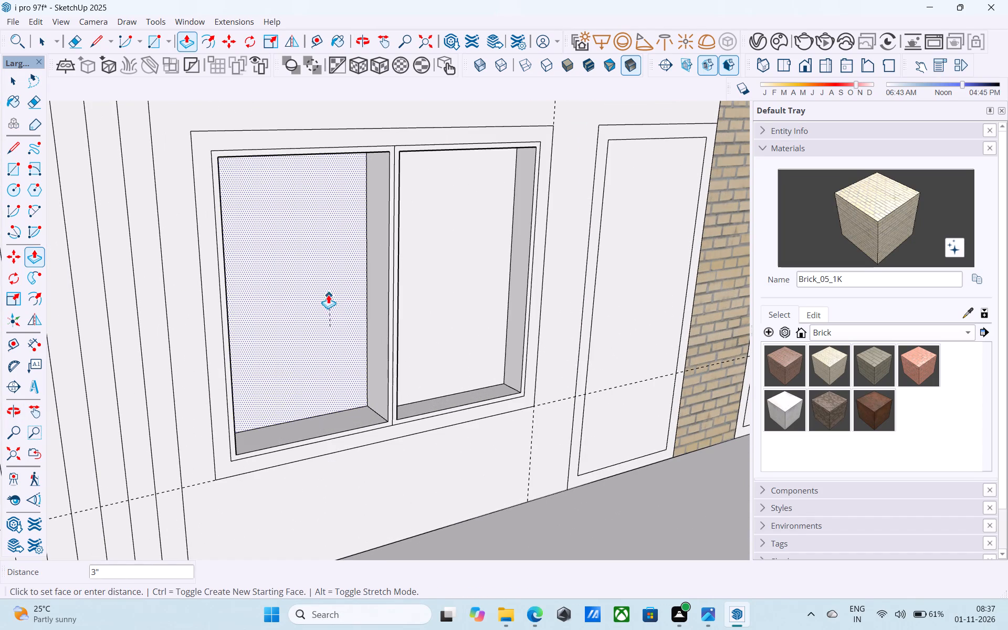
pyautogui.click(312, 269)
pyautogui.doubleClick(437, 263)
# Repeat the further inward push on both recessed panes of the lower right window to open them through.
pyautogui.scroll(-6, 437, 263)
pyautogui.moveTo(440, 262); pyautogui.dragTo(232, 261, button='middle')
pyautogui.scroll(8, 403, 223)
pyautogui.doubleClick(330, 238)
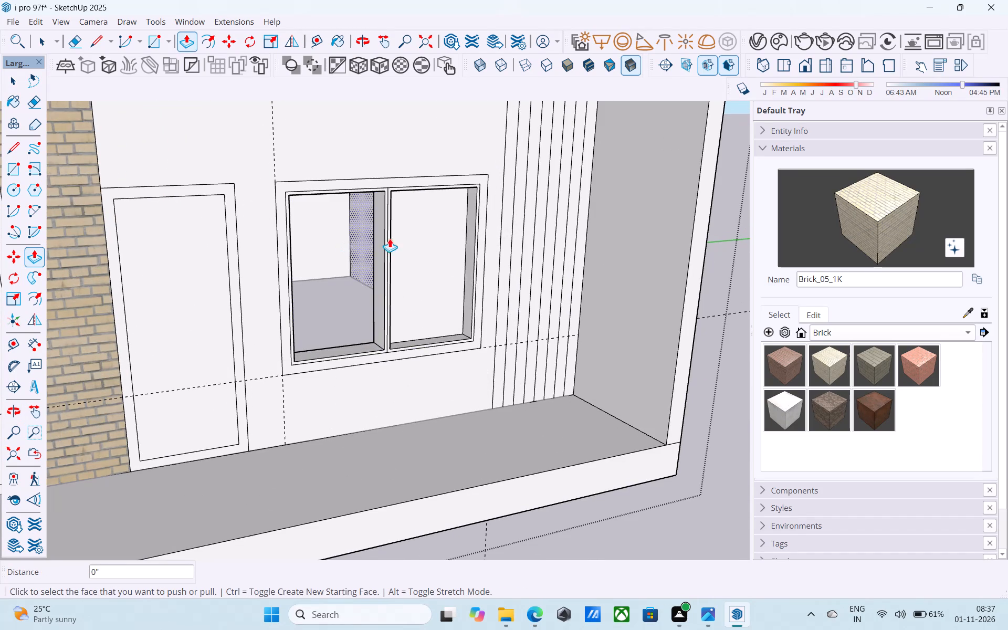
pyautogui.doubleClick(431, 236)
# Push both lower-storey door panels inward, plus a further 6", to cut the door openings through the wall.
pyautogui.scroll(-5, 432, 236)
pyautogui.doubleClick(209, 275)
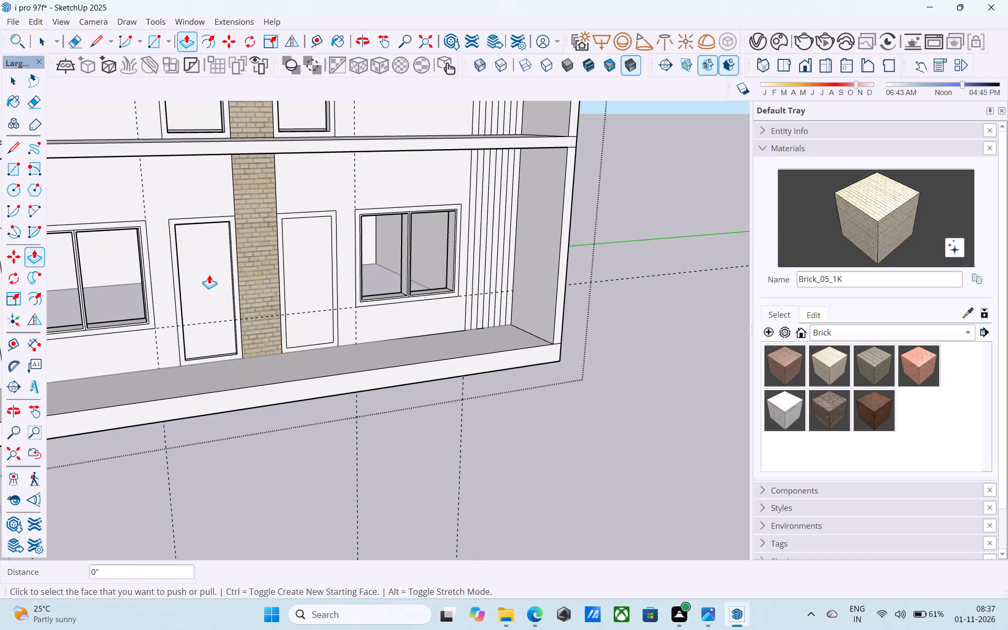
pyautogui.doubleClick(292, 272)
pyautogui.scroll(7, 292, 272)
pyautogui.click(295, 274)
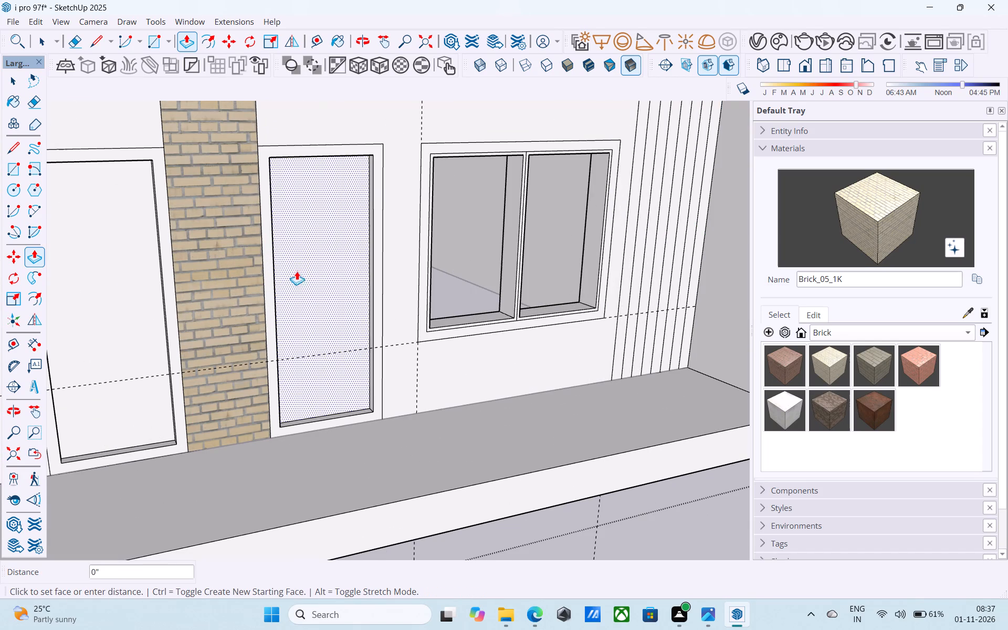
pyautogui.click(301, 239)
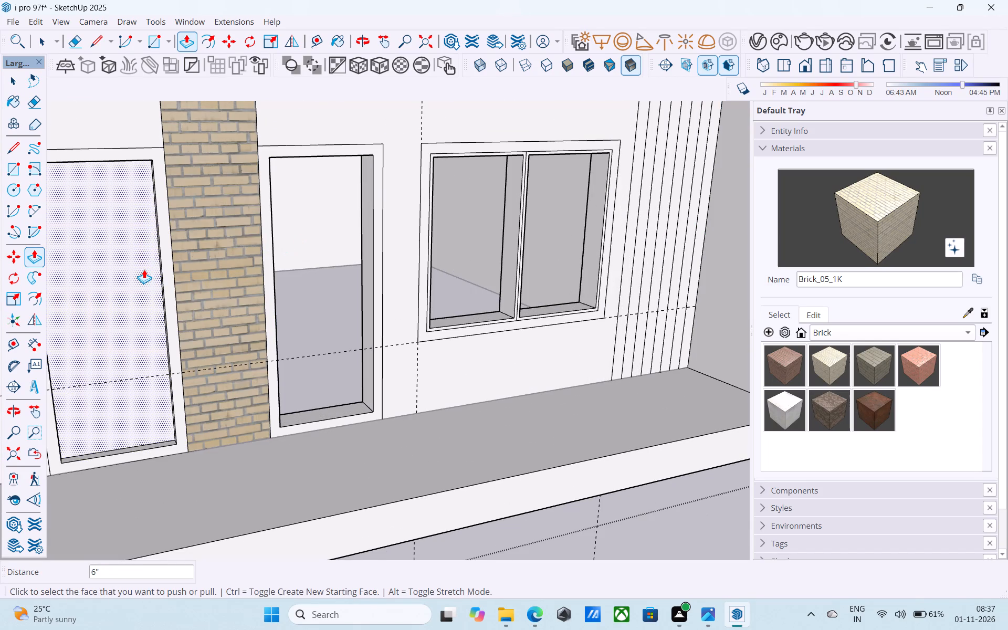
pyautogui.doubleClick(144, 269)
# Save the model, purging its unused items.
pyautogui.scroll(-6, 163, 262)
pyautogui.moveTo(166, 262); pyautogui.dragTo(276, 240, button='middle')
pyautogui.scroll(-11, 278, 240)
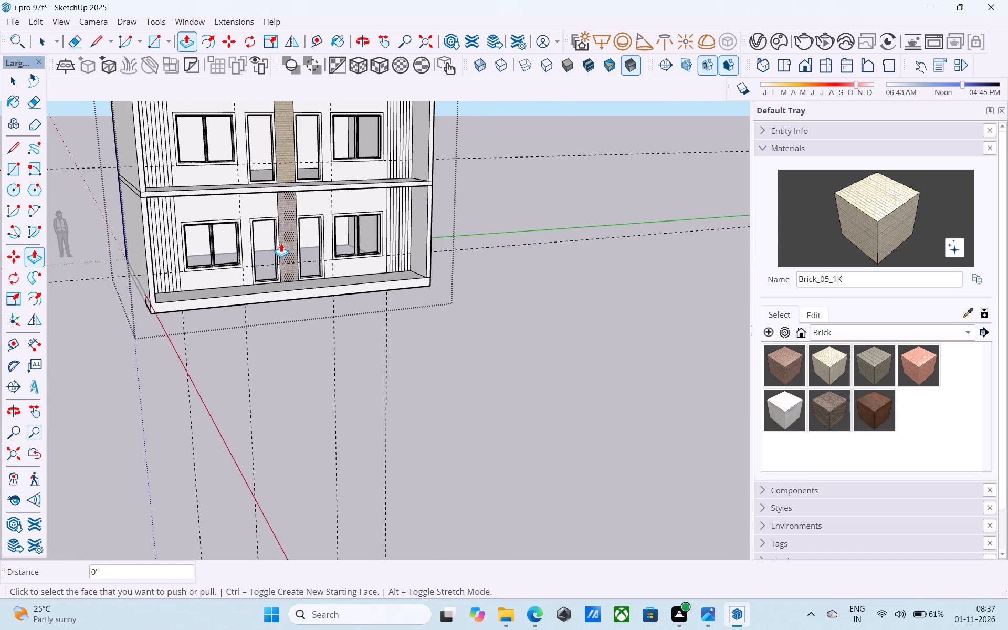
pyautogui.moveTo(281, 243); pyautogui.dragTo(301, 336, button='middle')
pyautogui.hotkey('ctrl', 's')
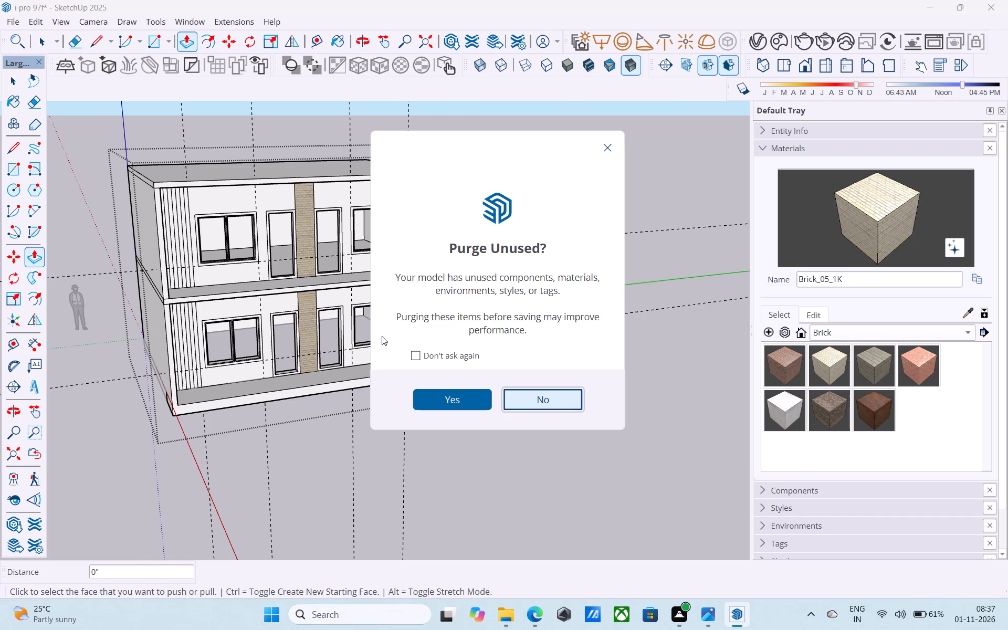
pyautogui.click(458, 400)
pyautogui.press('space')
# Exit the building group and save the model again.
pyautogui.click(505, 368)
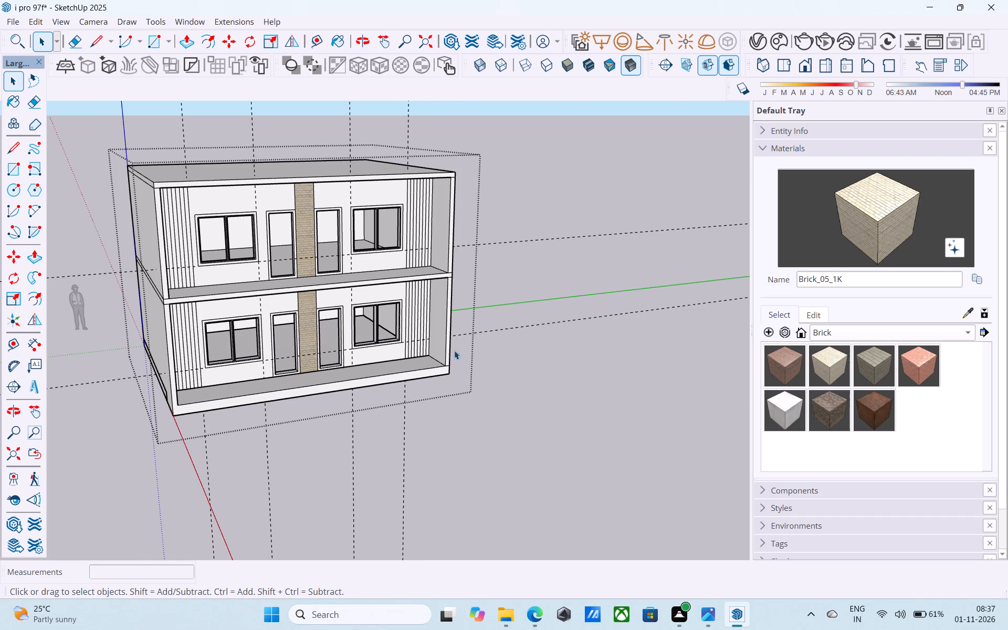
pyautogui.click(509, 329)
pyautogui.click(510, 371)
pyautogui.moveTo(509, 371); pyautogui.dragTo(487, 356, button='middle')
pyautogui.scroll(1, 488, 356)
pyautogui.click(487, 362)
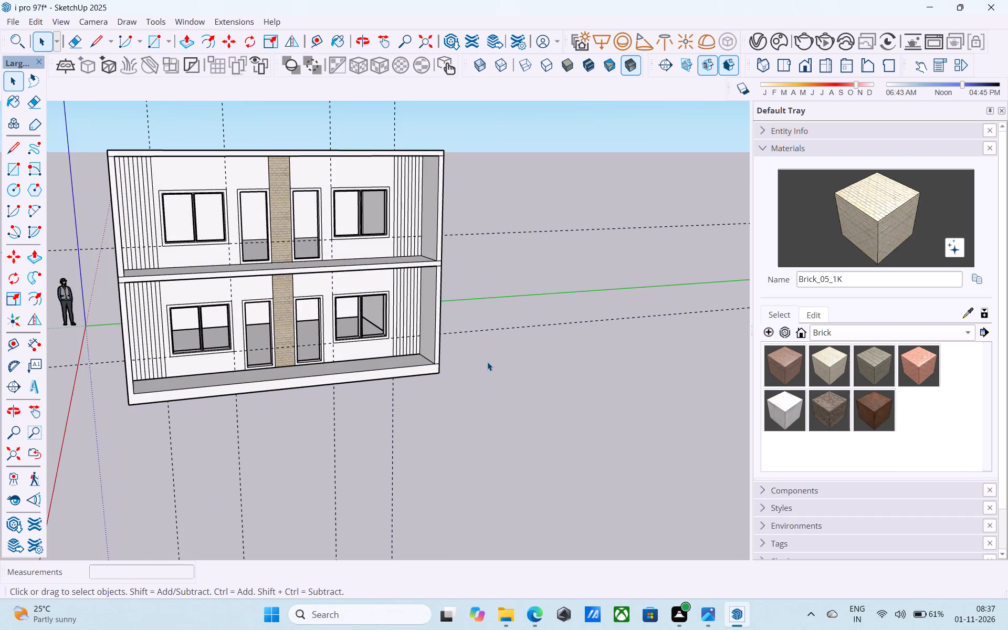
pyautogui.scroll(-6, 486, 362)
pyautogui.hotkey('ctrl', 's')
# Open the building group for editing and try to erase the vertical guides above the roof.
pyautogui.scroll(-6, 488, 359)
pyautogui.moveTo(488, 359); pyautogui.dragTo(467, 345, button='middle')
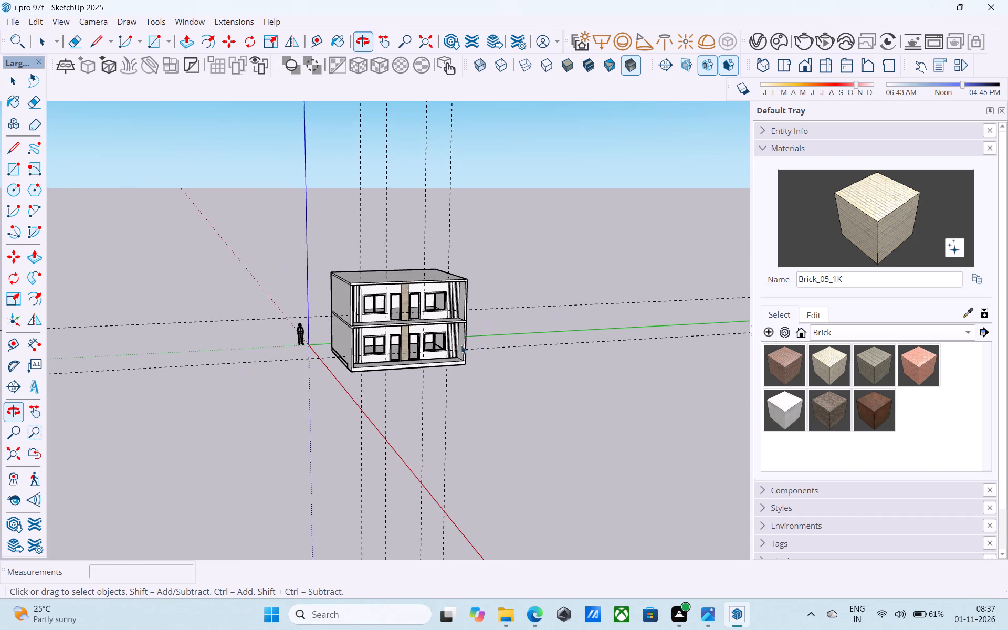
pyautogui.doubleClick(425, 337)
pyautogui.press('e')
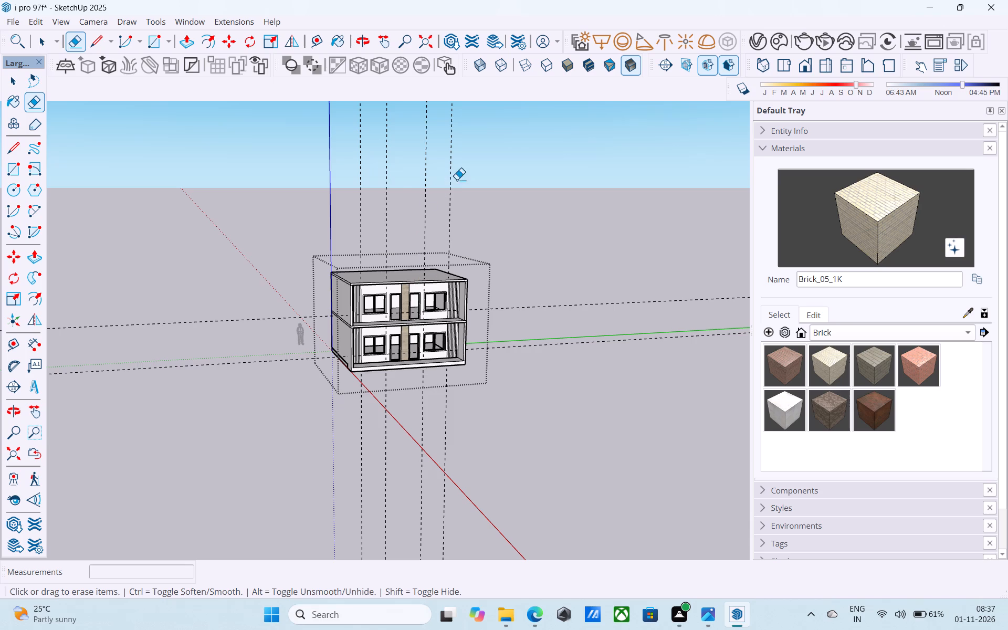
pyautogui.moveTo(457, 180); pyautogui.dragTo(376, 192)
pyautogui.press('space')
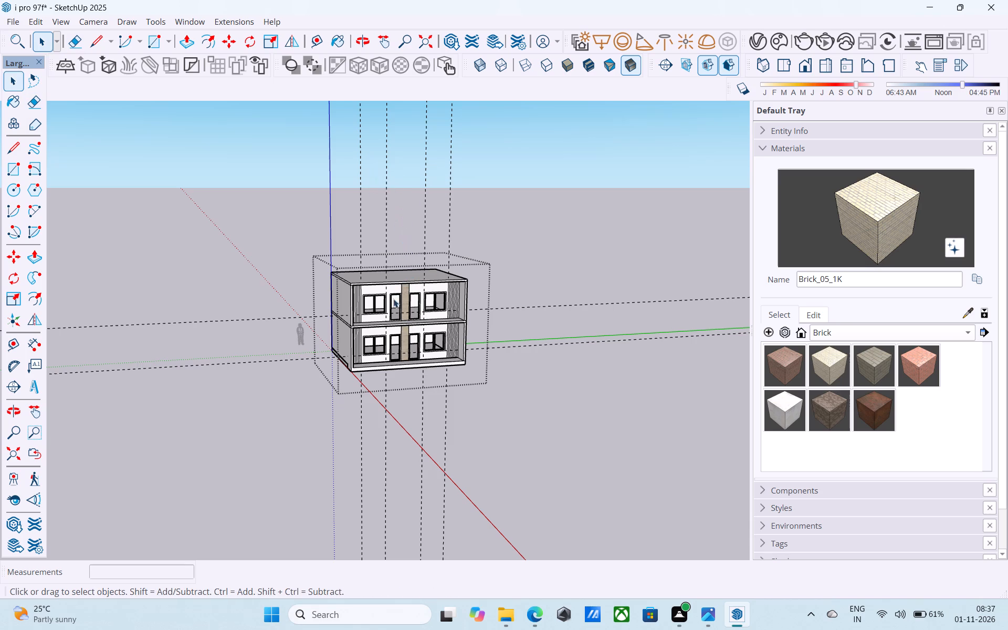
# Erase the four vertical guides and the two horizontal guides running through the building group.
pyautogui.click(385, 295)
pyautogui.click(388, 285)
pyautogui.doubleClick(390, 293)
pyautogui.scroll(2, 390, 293)
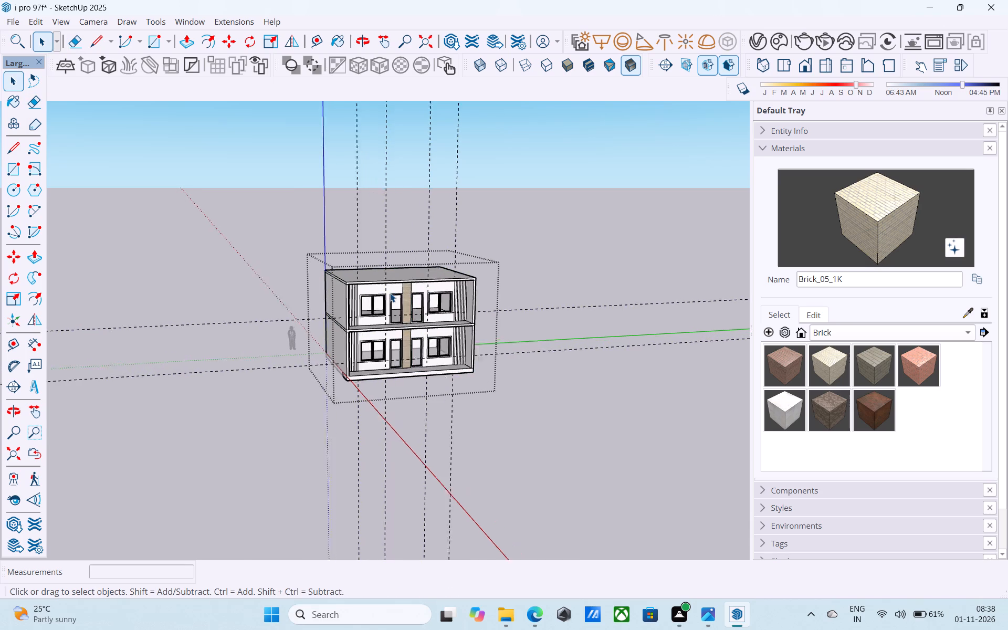
pyautogui.scroll(3, 390, 293)
pyautogui.press('e')
pyautogui.moveTo(404, 232); pyautogui.dragTo(347, 203)
pyautogui.moveTo(331, 199); pyautogui.dragTo(359, 199)
pyautogui.moveTo(454, 191); pyautogui.dragTo(456, 191)
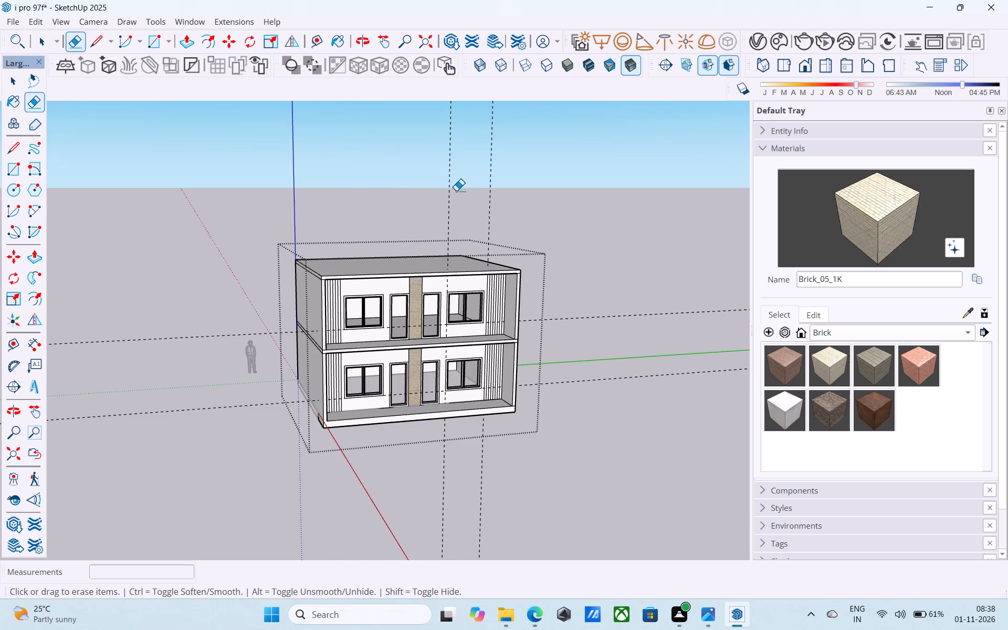
pyautogui.moveTo(456, 191); pyautogui.dragTo(531, 178)
pyautogui.moveTo(440, 201); pyautogui.dragTo(418, 202)
pyautogui.moveTo(440, 209); pyautogui.dragTo(473, 215)
pyautogui.moveTo(223, 332); pyautogui.dragTo(235, 393)
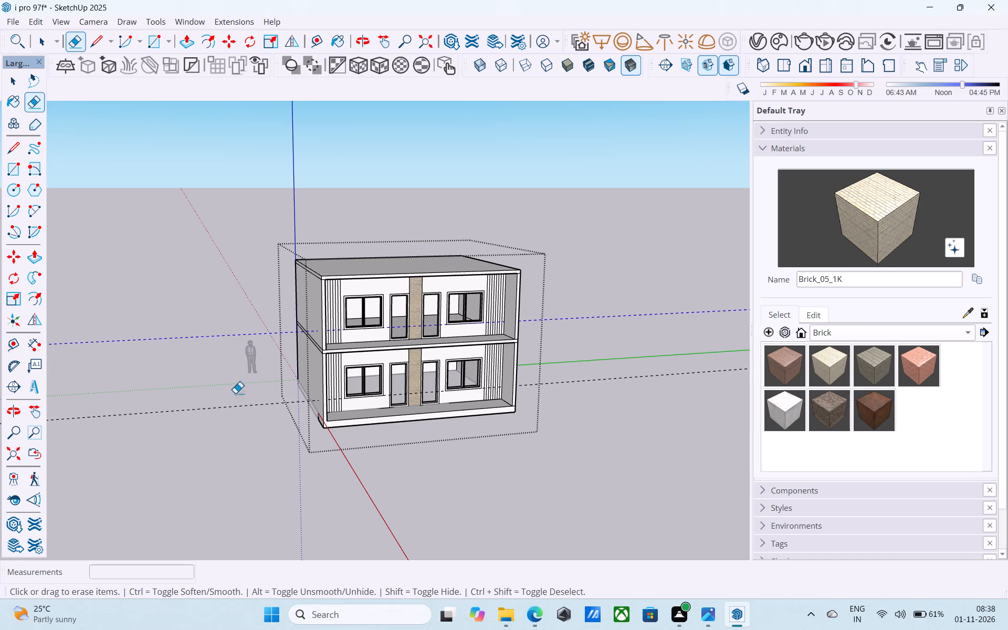
pyautogui.moveTo(235, 393); pyautogui.dragTo(233, 417)
# Save the model with the guides cleared.
pyautogui.scroll(-7, 200, 417)
pyautogui.moveTo(334, 472); pyautogui.dragTo(285, 438, button='middle')
pyautogui.scroll(8, 344, 267)
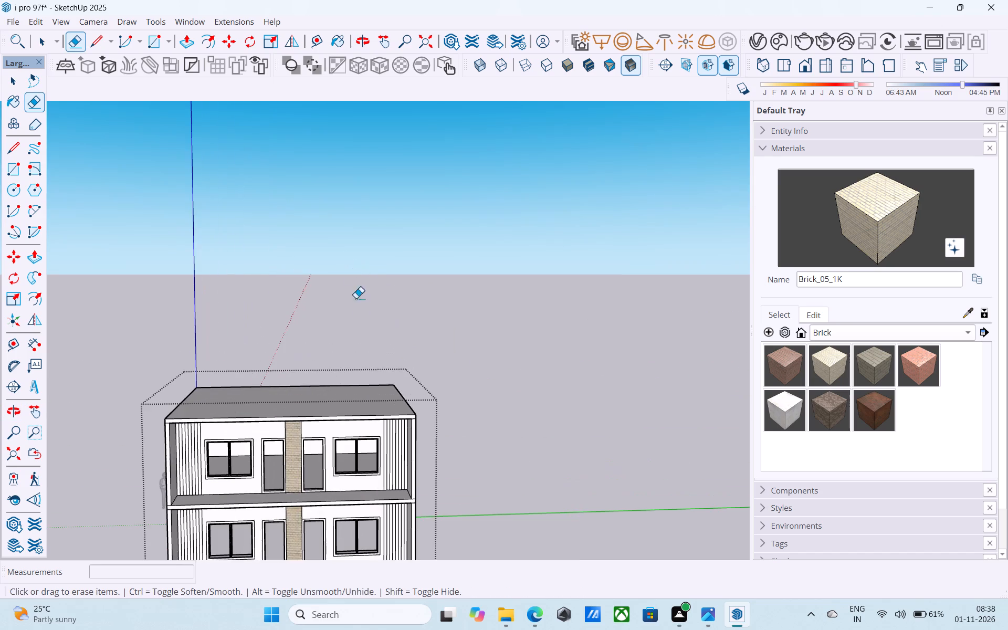
pyautogui.scroll(5, 351, 314)
pyautogui.press('space')
pyautogui.scroll(-8, 367, 300)
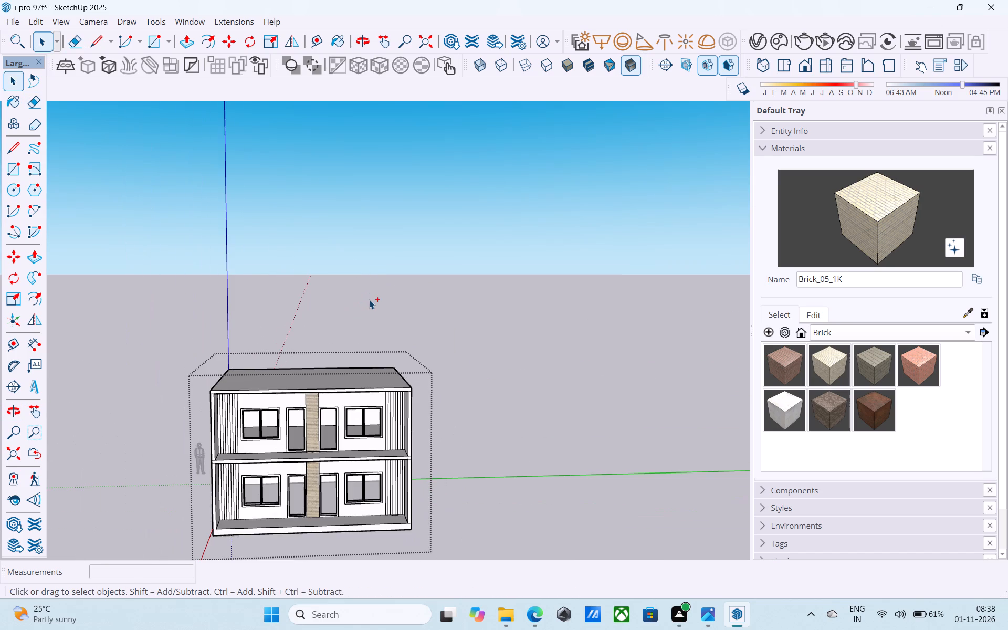
pyautogui.hotkey('ctrl', 's')
# Examine the building's front and both side walls from several angles.
pyautogui.scroll(-6, 372, 301)
pyautogui.moveTo(434, 329); pyautogui.dragTo(556, 323, button='middle')
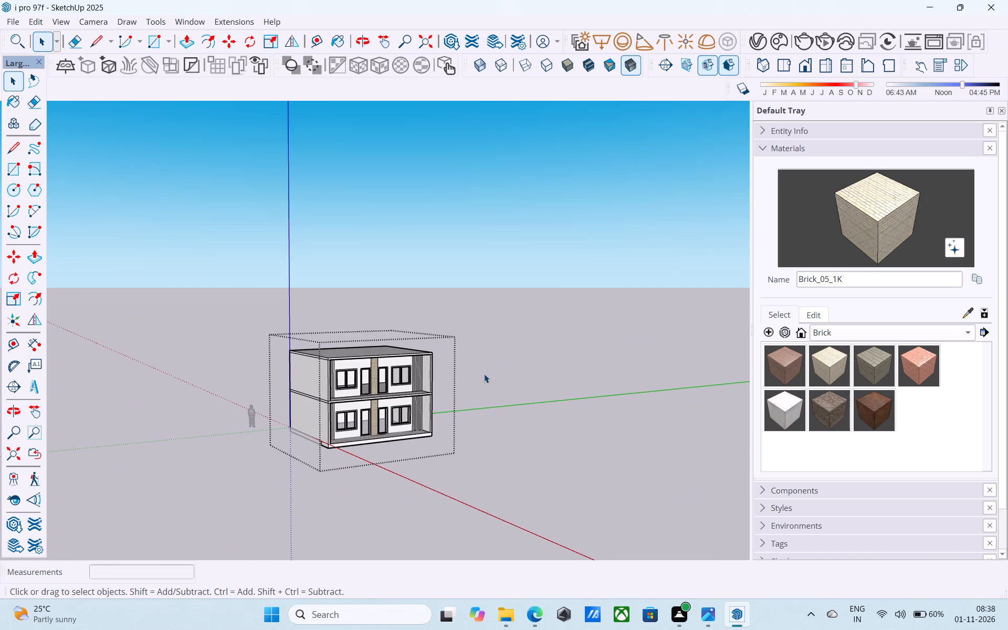
pyautogui.scroll(10, 407, 390)
pyautogui.scroll(-5, 412, 379)
pyautogui.moveTo(412, 379); pyautogui.dragTo(377, 364, button='middle')
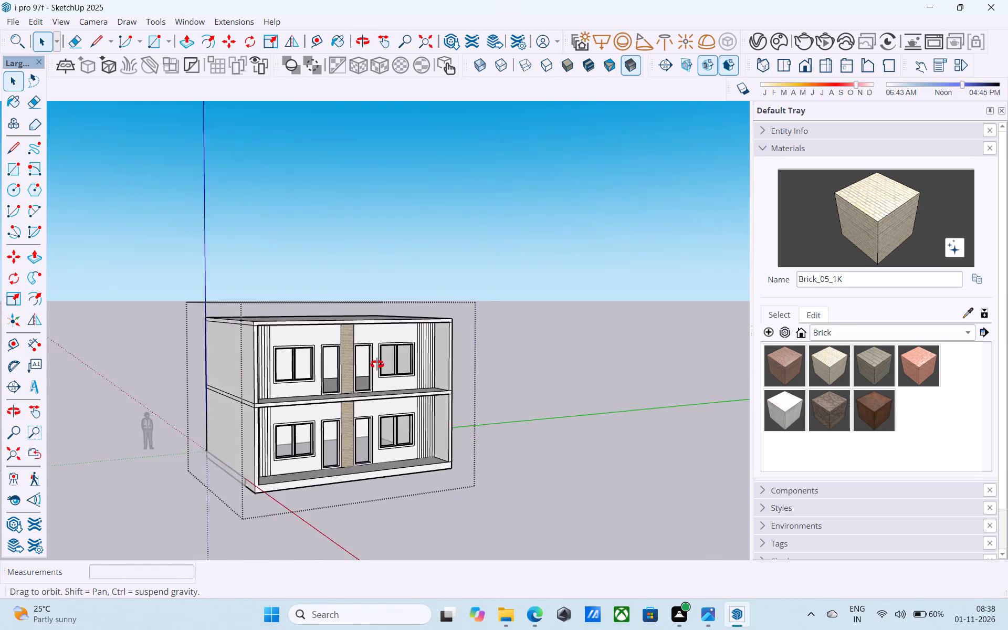
pyautogui.moveTo(377, 364); pyautogui.dragTo(103, 396, button='middle')
pyautogui.scroll(1, 458, 391)
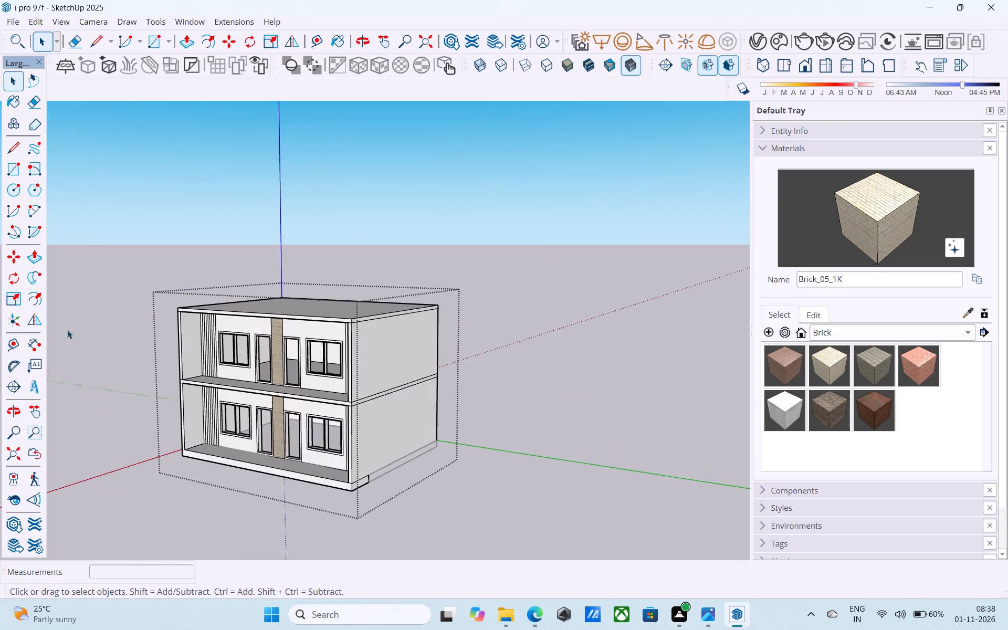
pyautogui.scroll(4, 124, 325)
pyautogui.moveTo(141, 333); pyautogui.dragTo(266, 324, button='middle')
pyautogui.scroll(-3, 244, 316)
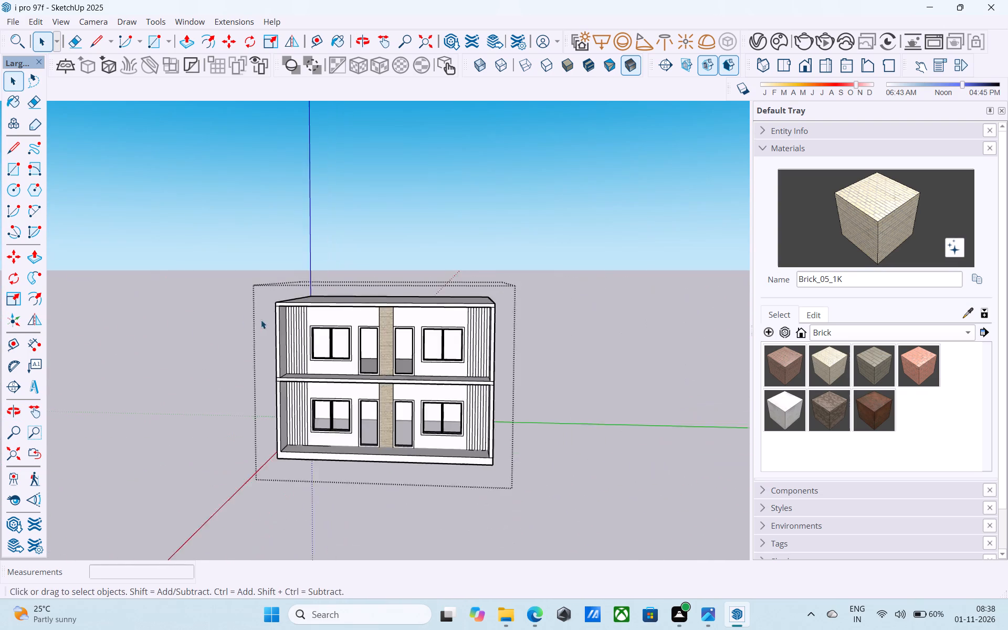
pyautogui.scroll(-2, 261, 320)
pyautogui.moveTo(350, 331); pyautogui.dragTo(391, 360, button='middle')
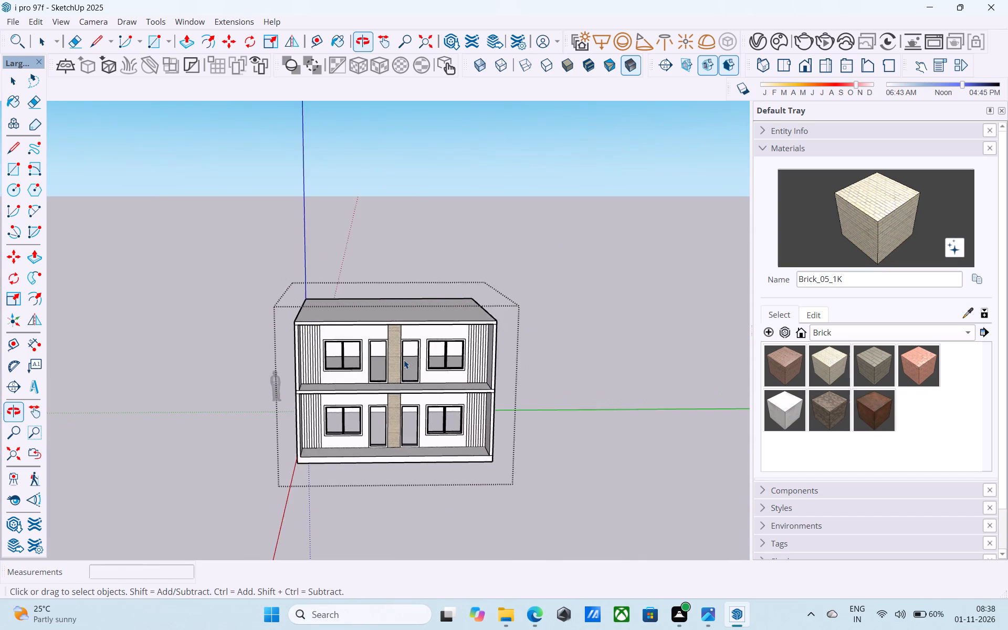
# Pull the upper-storey brick strip out 4" from the wall and repeat the same extrusion on the lower-storey brick strip.
pyautogui.scroll(6, 409, 352)
pyautogui.scroll(5, 338, 369)
pyautogui.scroll(5, 364, 325)
pyautogui.scroll(-3, 384, 294)
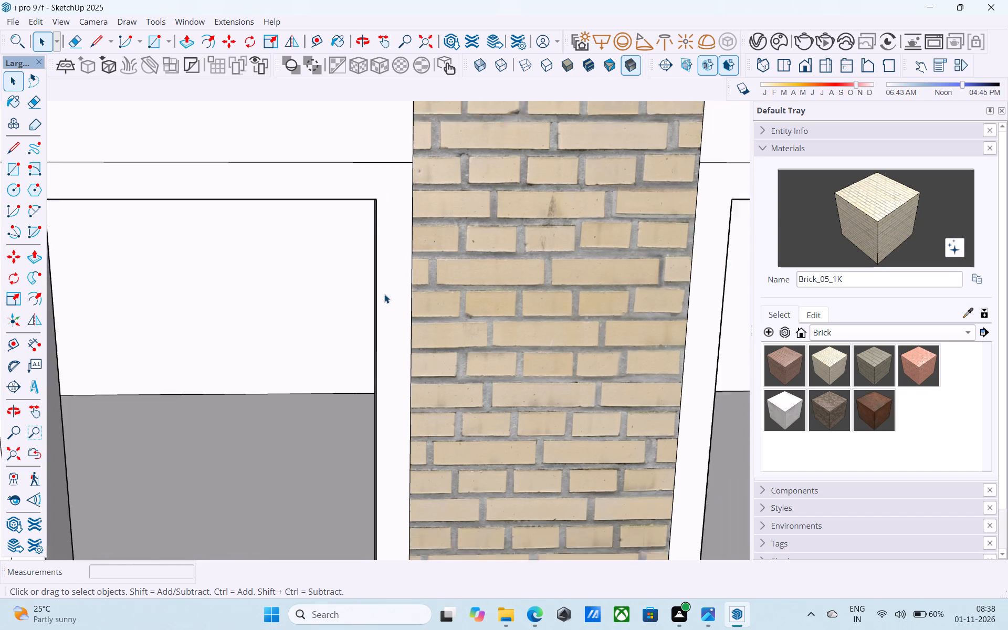
pyautogui.scroll(-16, 384, 294)
pyautogui.middleClick(348, 396)
pyautogui.click(431, 379)
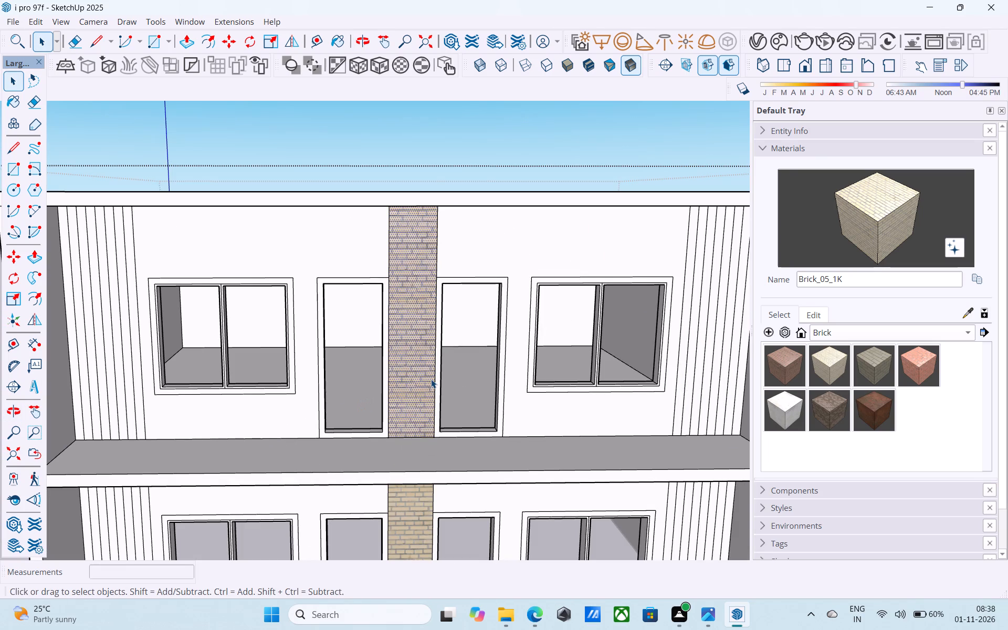
pyautogui.press('p')
pyautogui.click(427, 373)
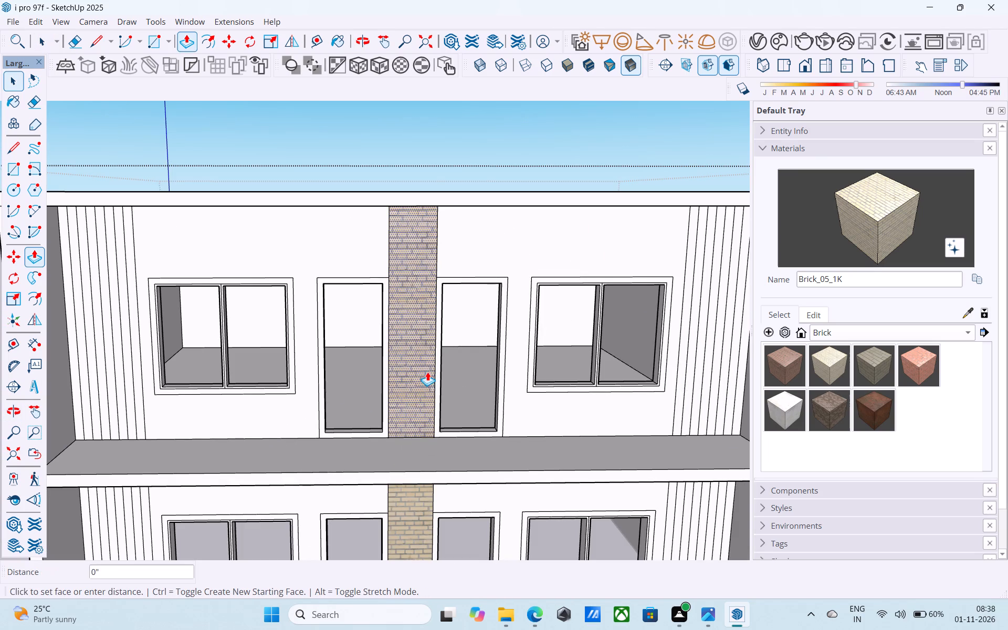
pyautogui.press('4')
pyautogui.hotkey('shift', '"')
pyautogui.press('Return')
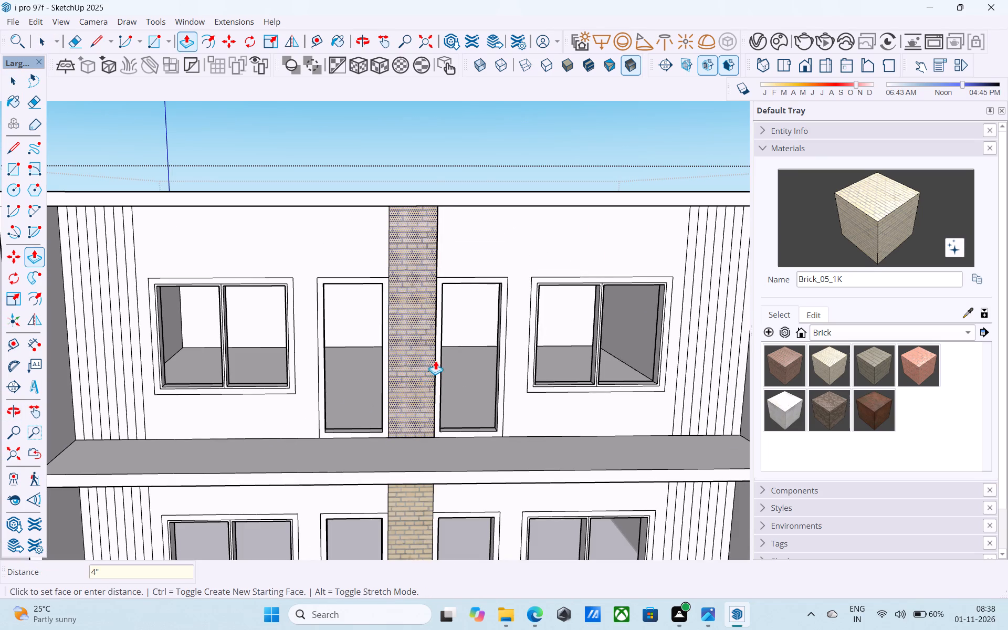
pyautogui.scroll(-7, 432, 334)
pyautogui.scroll(5, 411, 443)
pyautogui.doubleClick(415, 443)
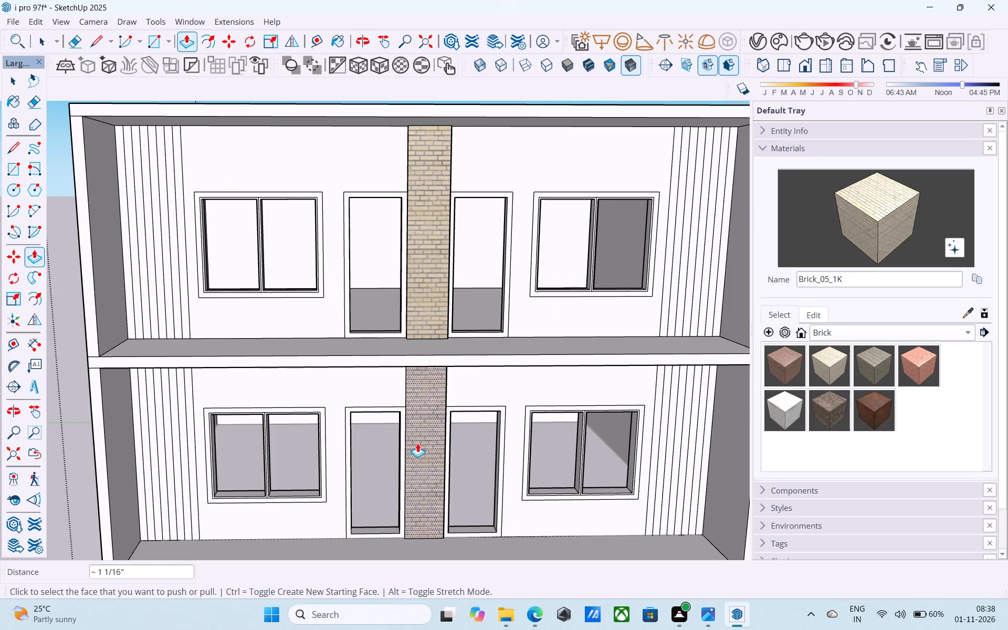
# Inspect the extruded brick strips up close and from the whole-building view.
pyautogui.scroll(-6, 417, 427)
pyautogui.moveTo(419, 414); pyautogui.dragTo(529, 400, button='middle')
pyautogui.scroll(20, 536, 400)
pyautogui.scroll(2, 536, 400)
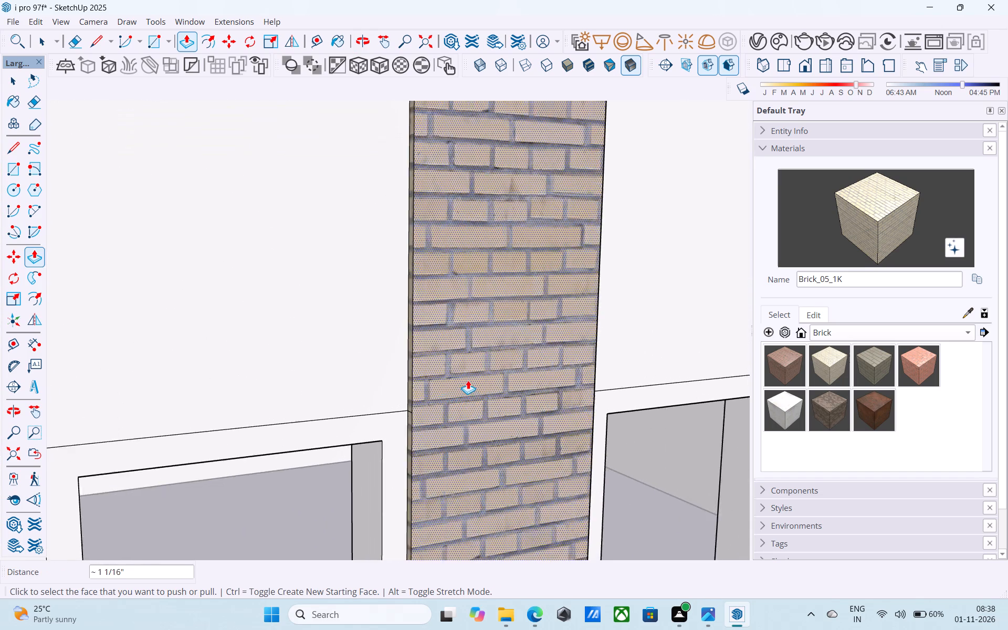
pyautogui.scroll(-7, 468, 380)
pyautogui.middleClick(468, 380)
pyautogui.scroll(-12, 467, 380)
pyautogui.moveTo(466, 384); pyautogui.dragTo(412, 460, button='middle')
pyautogui.scroll(-7, 406, 453)
pyautogui.moveTo(406, 453); pyautogui.dragTo(409, 407, button='middle')
# Exit the building group and save the model.
pyautogui.press('space')
pyautogui.click(614, 328)
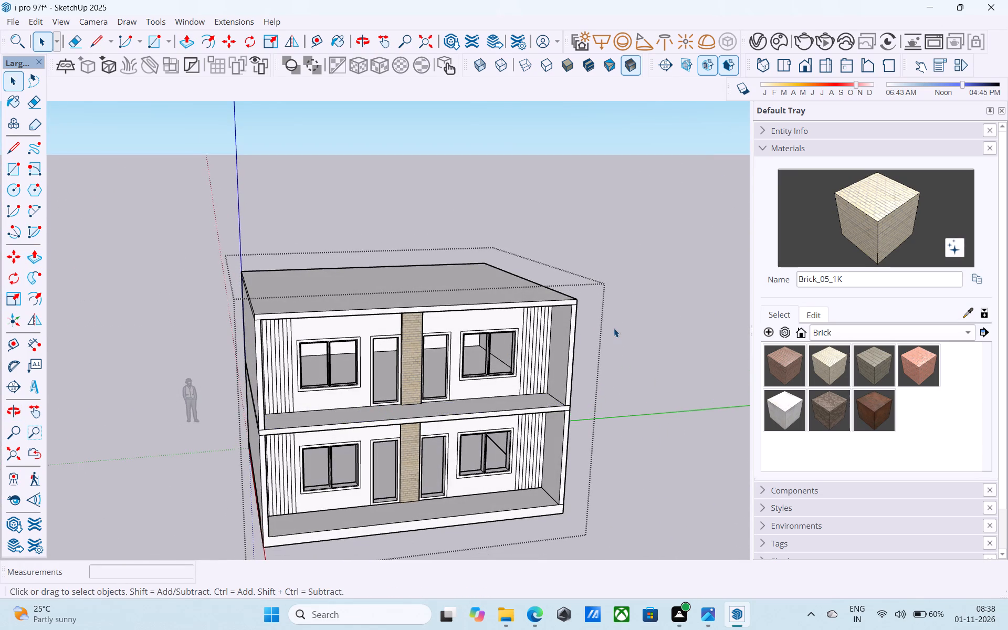
pyautogui.moveTo(612, 328); pyautogui.dragTo(593, 319, button='middle')
pyautogui.click(610, 316)
pyautogui.hotkey('ctrl', 's')
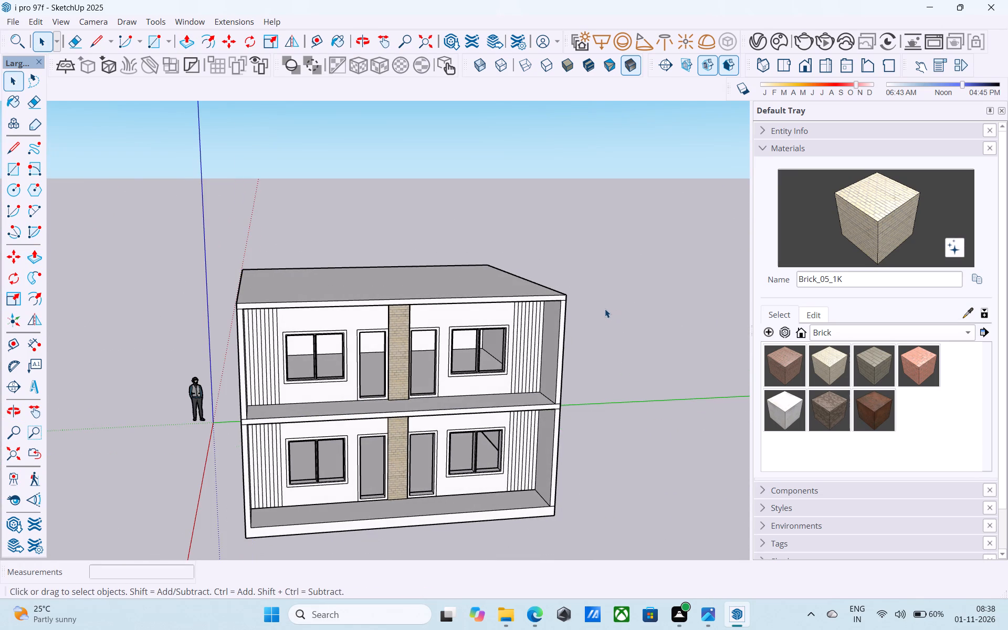
# Examine the facade's door and window openings on both storeys from low and high angles.
pyautogui.scroll(-6, 605, 309)
pyautogui.keyDown('shift'); pyautogui.moveTo(594, 315); pyautogui.dragTo(540, 292, button='middle'); pyautogui.keyUp('shift')
pyautogui.scroll(11, 484, 376)
pyautogui.moveTo(512, 387); pyautogui.dragTo(484, 269, button='middle')
pyautogui.scroll(1, 478, 276)
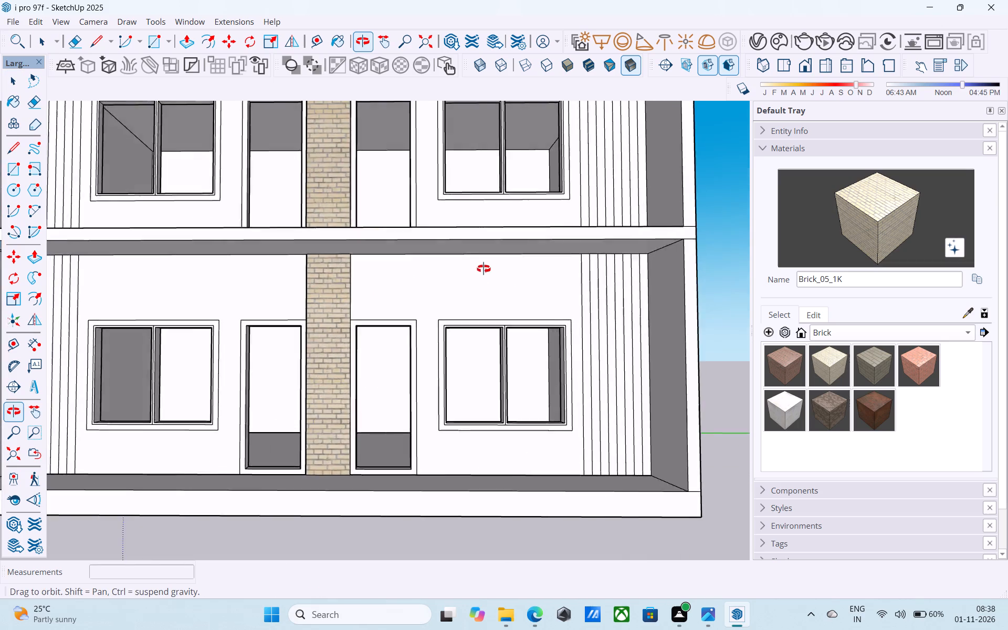
pyautogui.moveTo(484, 269); pyautogui.dragTo(583, 364, button='middle')
pyautogui.keyDown('shift'); pyautogui.scroll(-2, 583, 364); pyautogui.keyUp('shift')
pyautogui.keyDown('shift'); pyautogui.moveTo(583, 364); pyautogui.dragTo(522, 351, button='middle'); pyautogui.keyUp('shift')
pyautogui.moveTo(383, 335); pyautogui.dragTo(363, 450, button='middle')
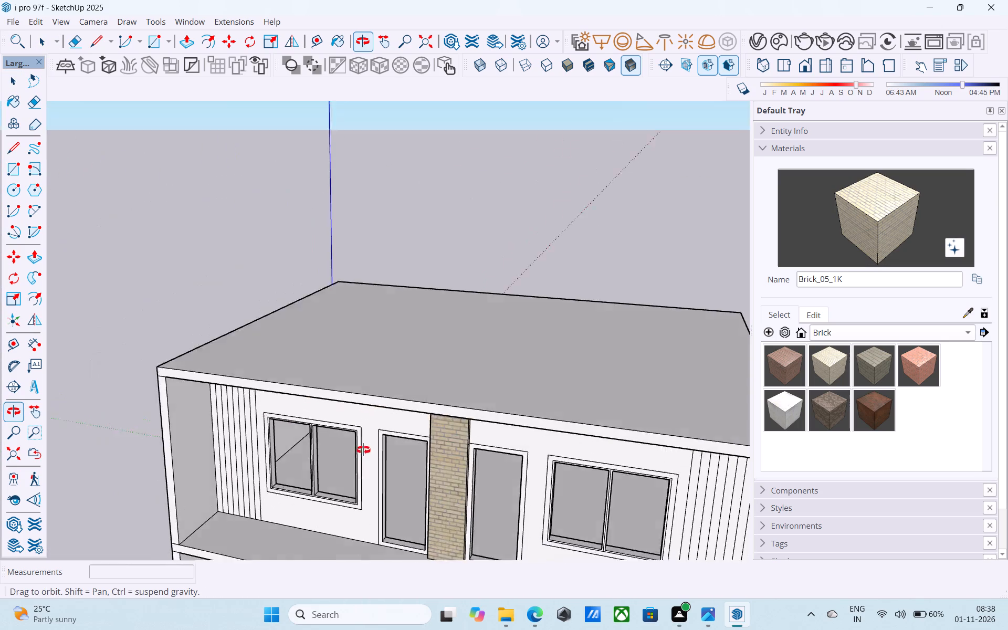
pyautogui.moveTo(363, 450); pyautogui.dragTo(360, 423, button='middle')
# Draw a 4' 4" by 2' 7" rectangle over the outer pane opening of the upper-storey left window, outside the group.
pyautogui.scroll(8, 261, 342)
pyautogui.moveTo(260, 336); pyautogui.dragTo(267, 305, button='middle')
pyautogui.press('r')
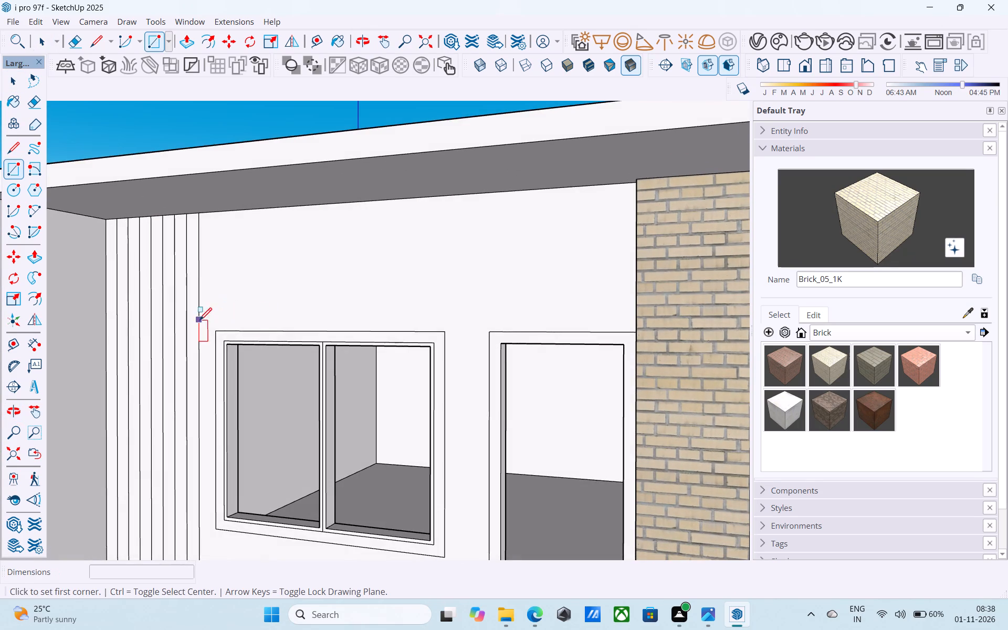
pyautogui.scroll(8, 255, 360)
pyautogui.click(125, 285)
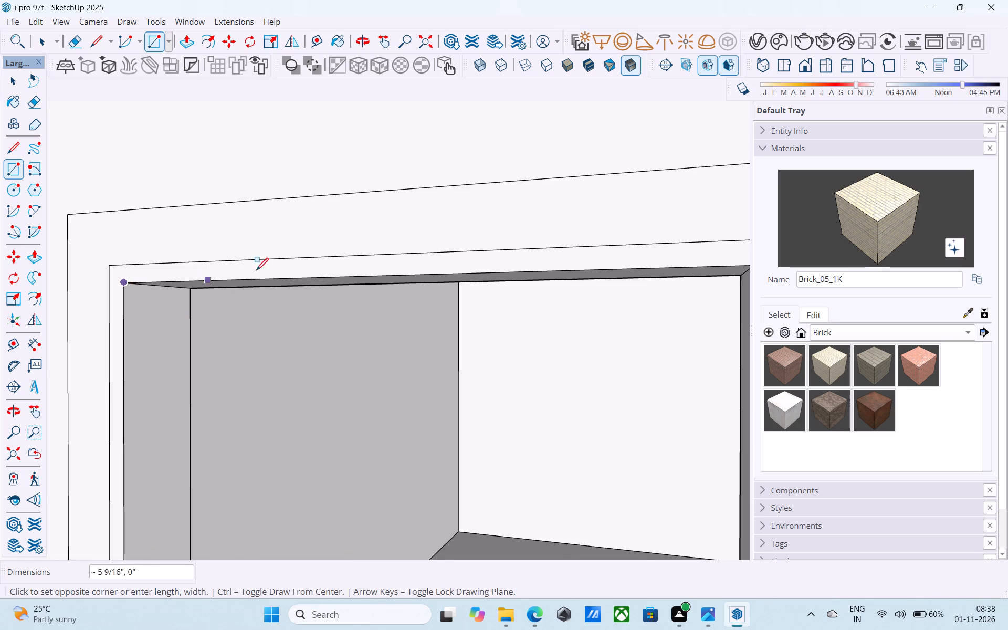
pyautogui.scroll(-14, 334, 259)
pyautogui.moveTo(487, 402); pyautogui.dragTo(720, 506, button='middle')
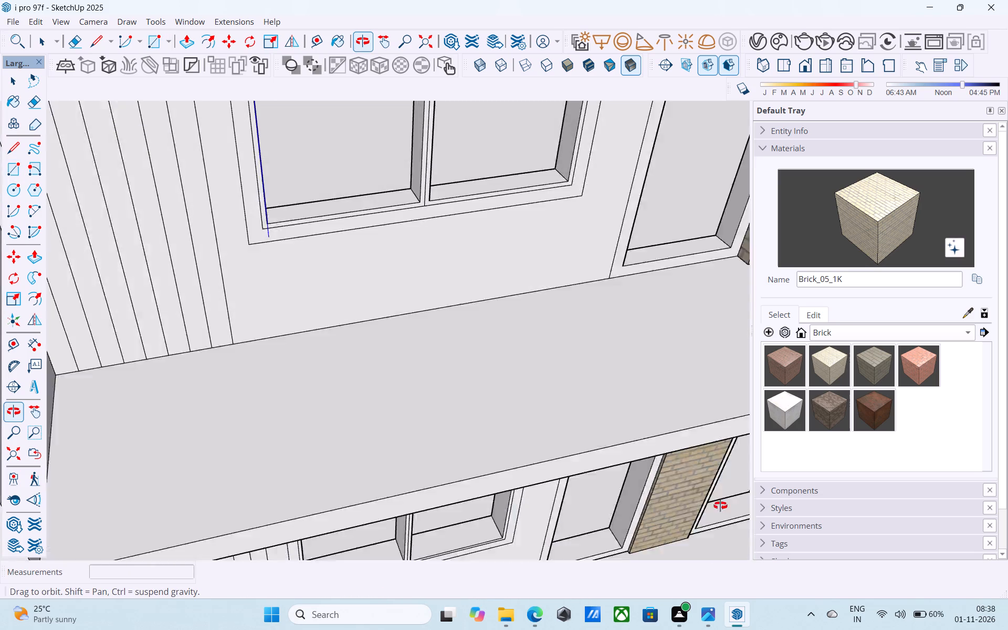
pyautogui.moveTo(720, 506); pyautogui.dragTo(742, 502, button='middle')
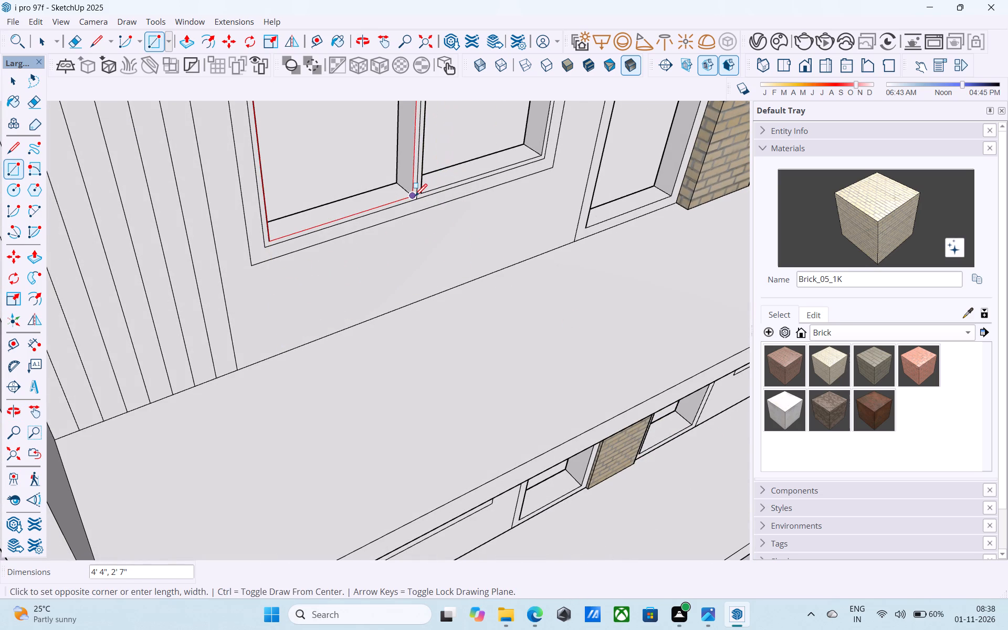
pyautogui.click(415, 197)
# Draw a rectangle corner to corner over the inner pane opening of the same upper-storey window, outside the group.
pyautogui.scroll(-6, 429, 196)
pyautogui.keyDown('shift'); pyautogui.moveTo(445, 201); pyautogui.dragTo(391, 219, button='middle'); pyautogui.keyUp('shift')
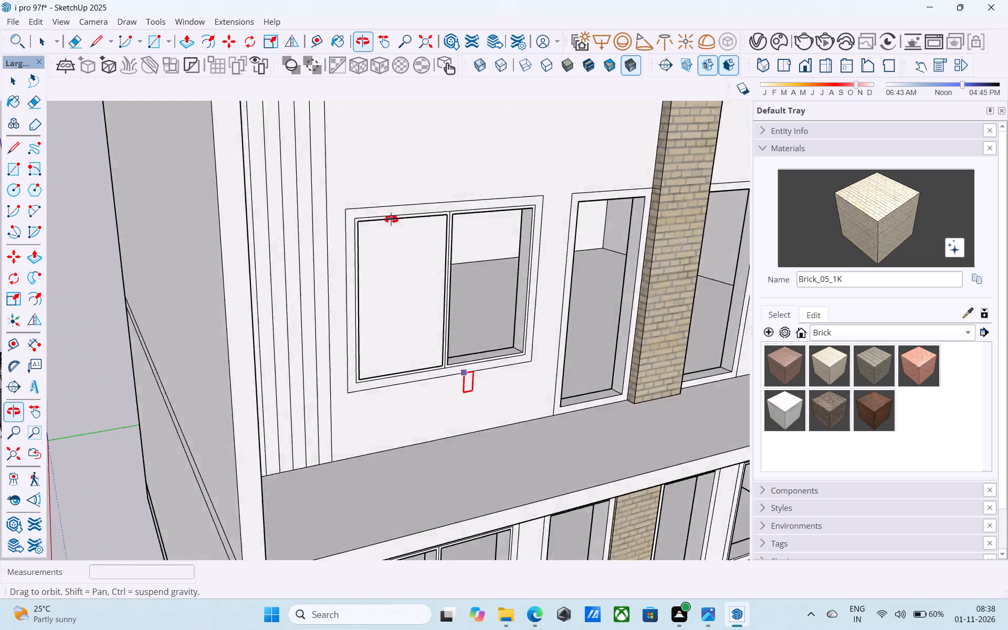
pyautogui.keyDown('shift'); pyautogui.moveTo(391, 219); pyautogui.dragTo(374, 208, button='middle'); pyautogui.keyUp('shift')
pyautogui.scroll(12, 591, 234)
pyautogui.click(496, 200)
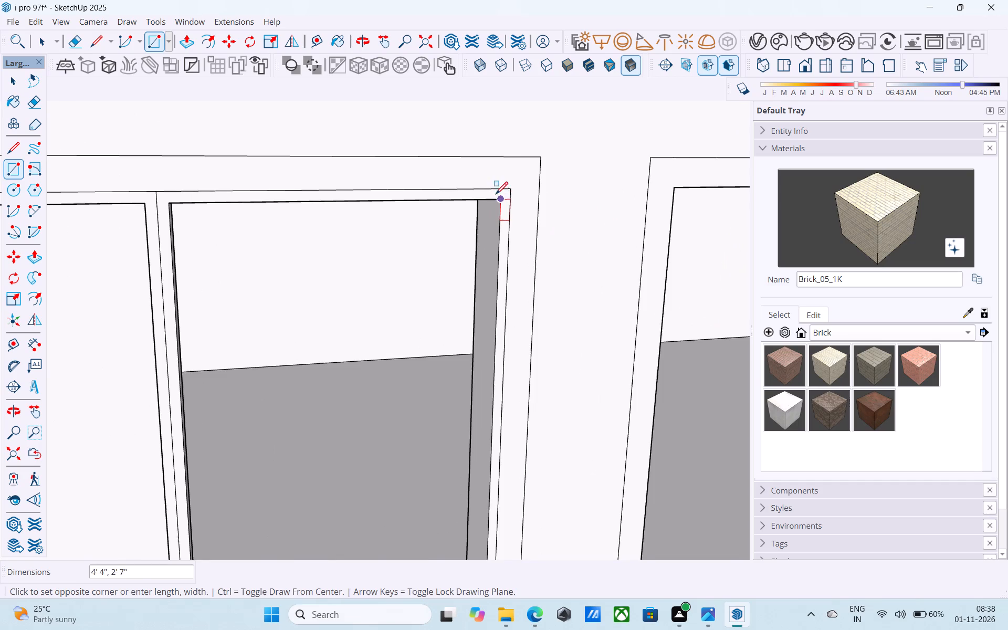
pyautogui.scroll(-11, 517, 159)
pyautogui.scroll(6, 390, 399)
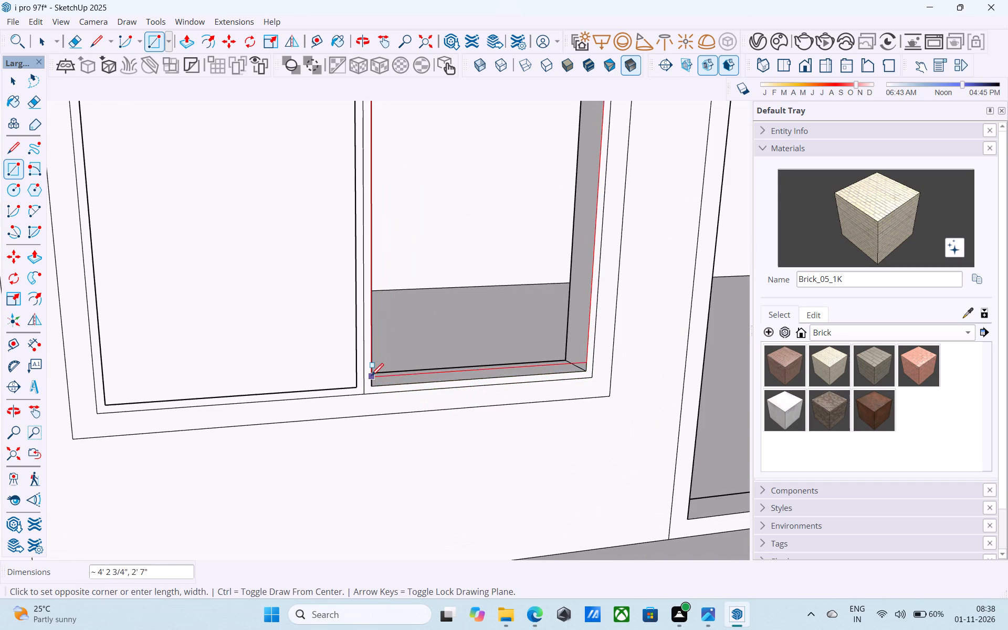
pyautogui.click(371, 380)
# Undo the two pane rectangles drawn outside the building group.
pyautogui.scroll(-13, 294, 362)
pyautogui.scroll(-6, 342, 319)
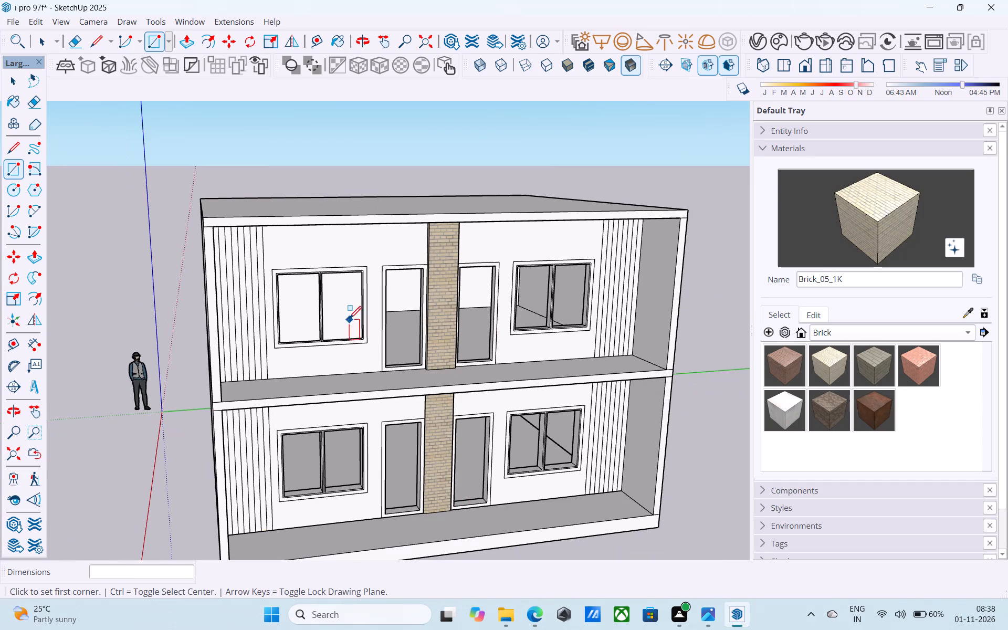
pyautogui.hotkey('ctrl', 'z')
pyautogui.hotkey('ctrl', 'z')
# Open the building group and draw rectangles filling the inner and outer pane openings of the upper-storey left window.
pyautogui.press('space')
pyautogui.doubleClick(366, 305)
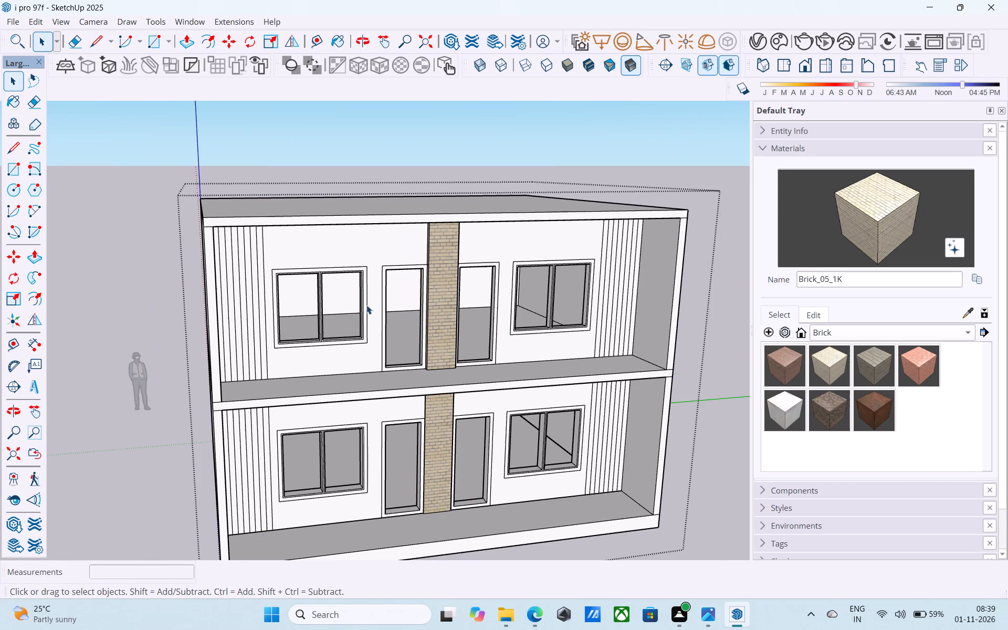
pyautogui.scroll(9, 368, 304)
pyautogui.press('r')
pyautogui.scroll(8, 362, 242)
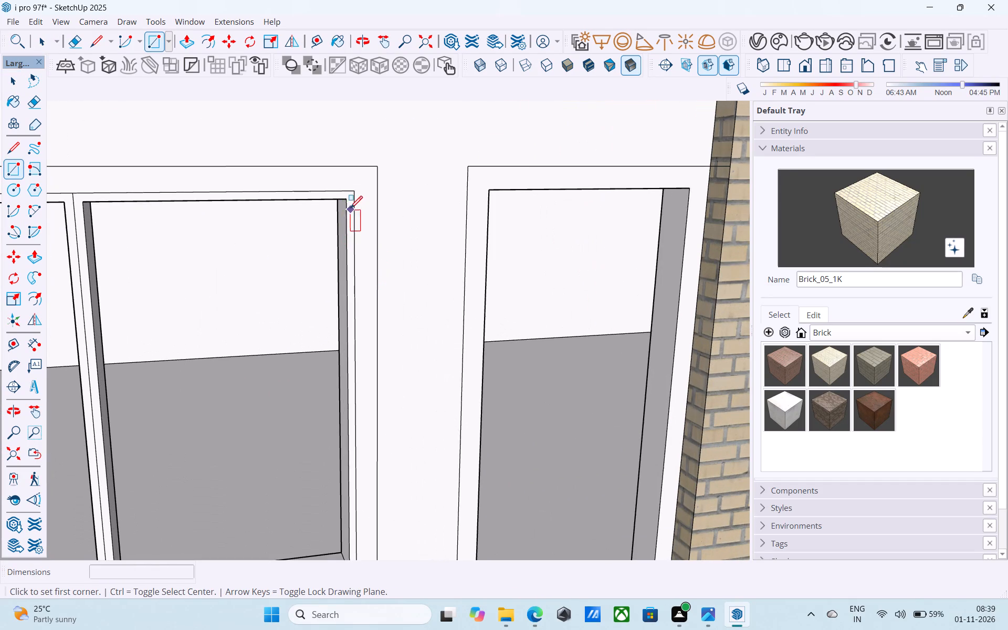
pyautogui.click(346, 202)
pyautogui.scroll(-6, 344, 197)
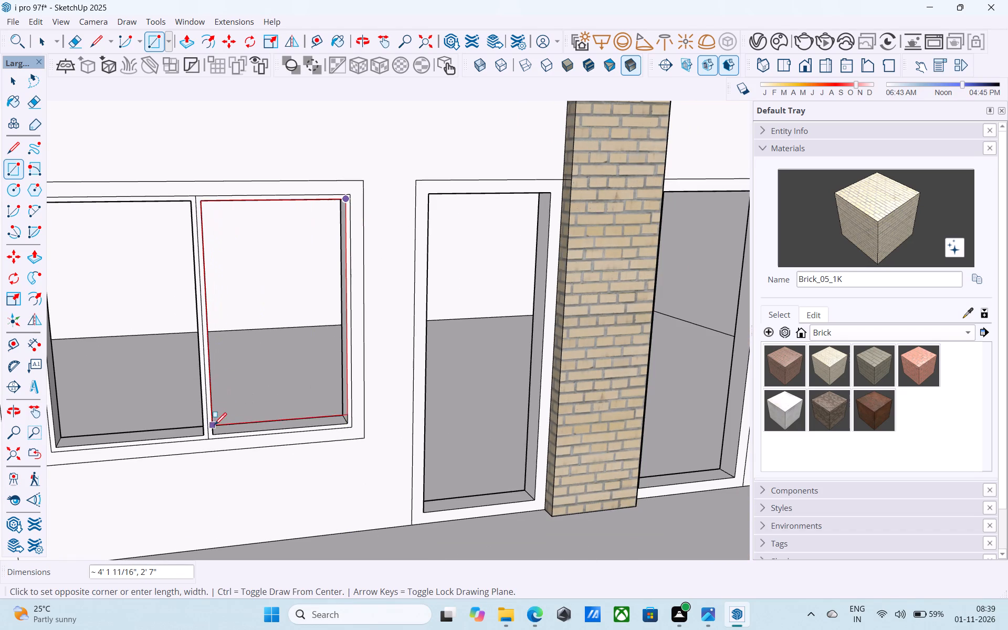
pyautogui.click(215, 433)
pyautogui.keyDown('shift'); pyautogui.moveTo(212, 432); pyautogui.dragTo(296, 435, button='middle'); pyautogui.keyUp('shift')
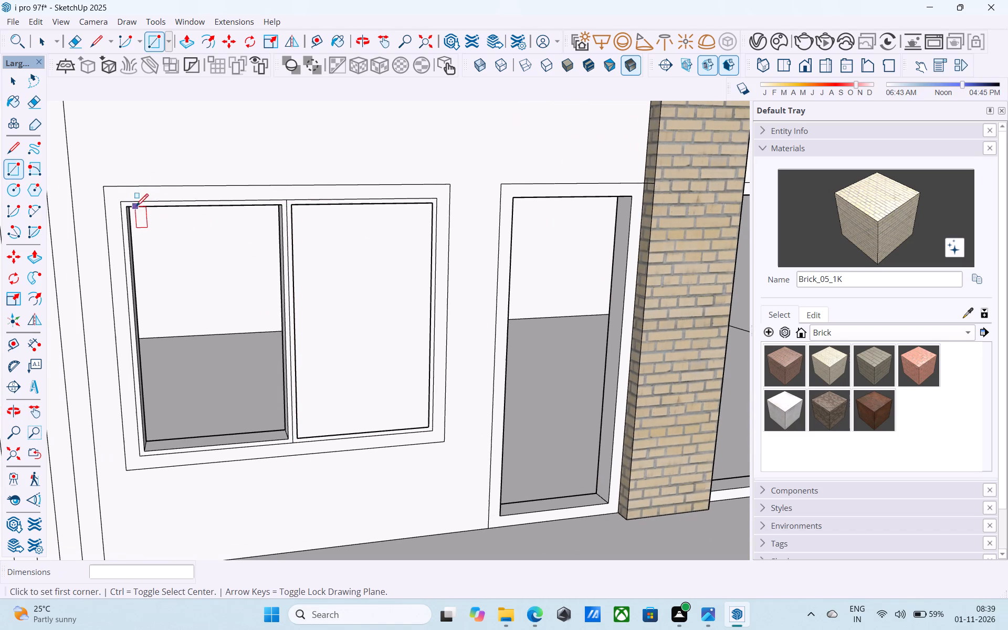
pyautogui.click(127, 207)
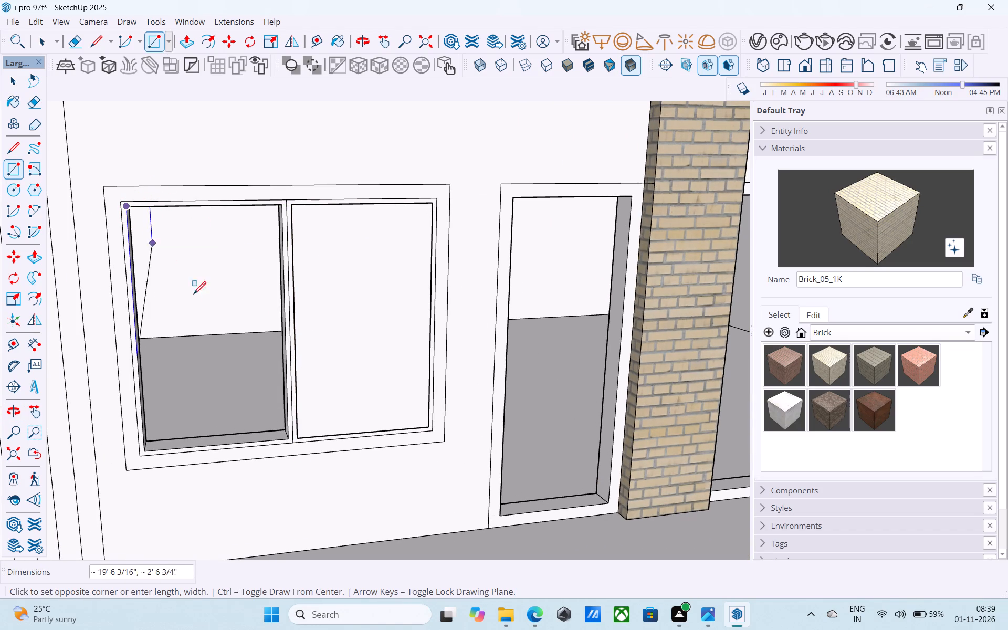
pyautogui.click(292, 437)
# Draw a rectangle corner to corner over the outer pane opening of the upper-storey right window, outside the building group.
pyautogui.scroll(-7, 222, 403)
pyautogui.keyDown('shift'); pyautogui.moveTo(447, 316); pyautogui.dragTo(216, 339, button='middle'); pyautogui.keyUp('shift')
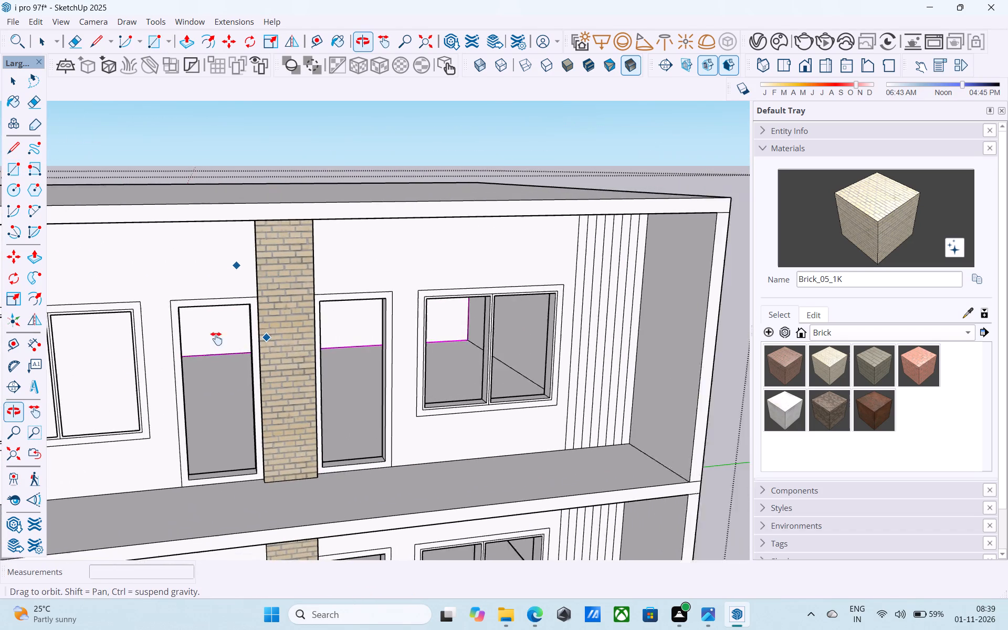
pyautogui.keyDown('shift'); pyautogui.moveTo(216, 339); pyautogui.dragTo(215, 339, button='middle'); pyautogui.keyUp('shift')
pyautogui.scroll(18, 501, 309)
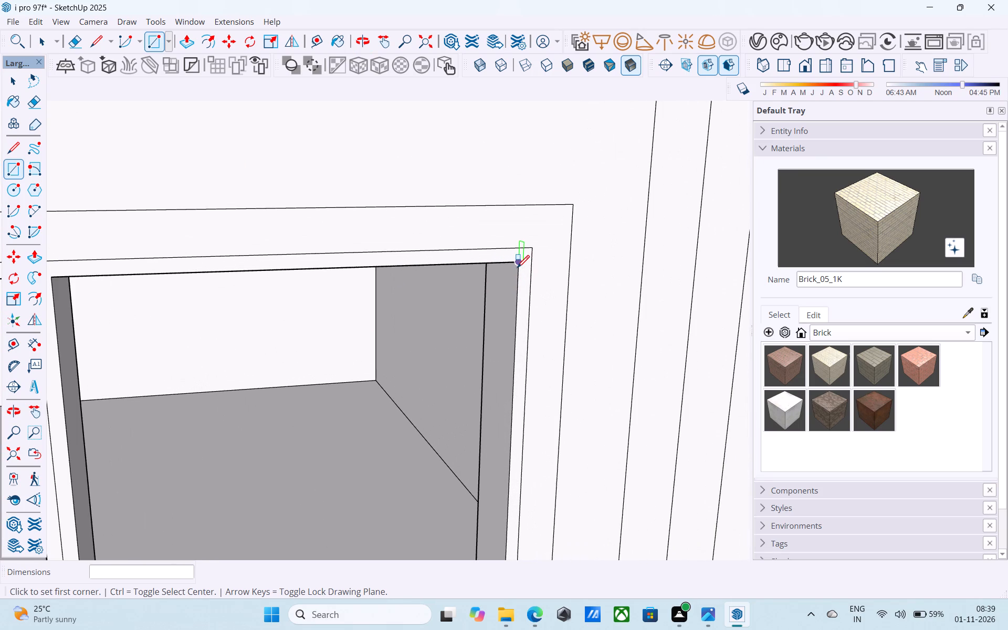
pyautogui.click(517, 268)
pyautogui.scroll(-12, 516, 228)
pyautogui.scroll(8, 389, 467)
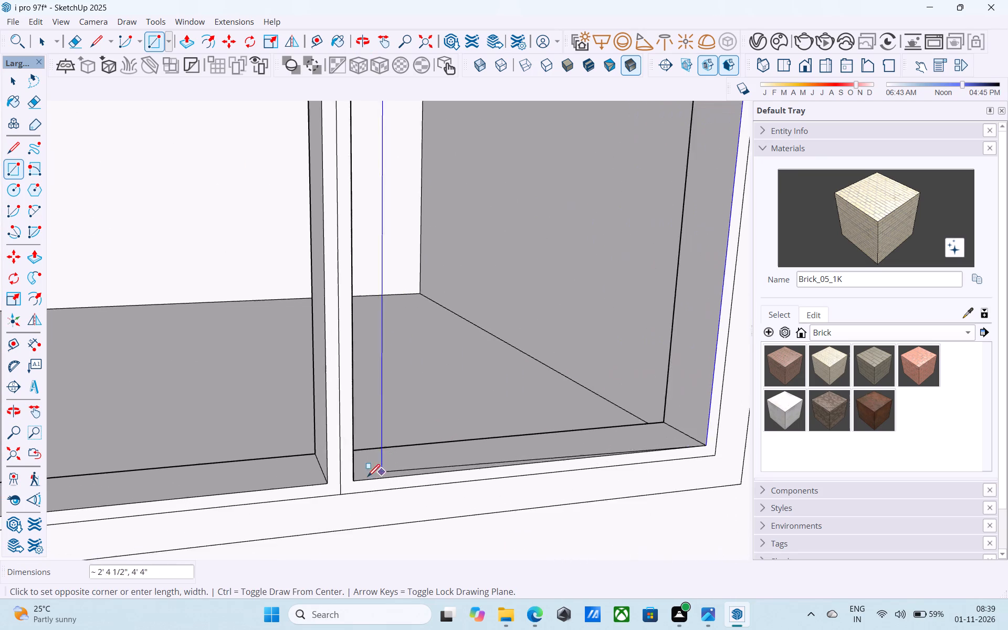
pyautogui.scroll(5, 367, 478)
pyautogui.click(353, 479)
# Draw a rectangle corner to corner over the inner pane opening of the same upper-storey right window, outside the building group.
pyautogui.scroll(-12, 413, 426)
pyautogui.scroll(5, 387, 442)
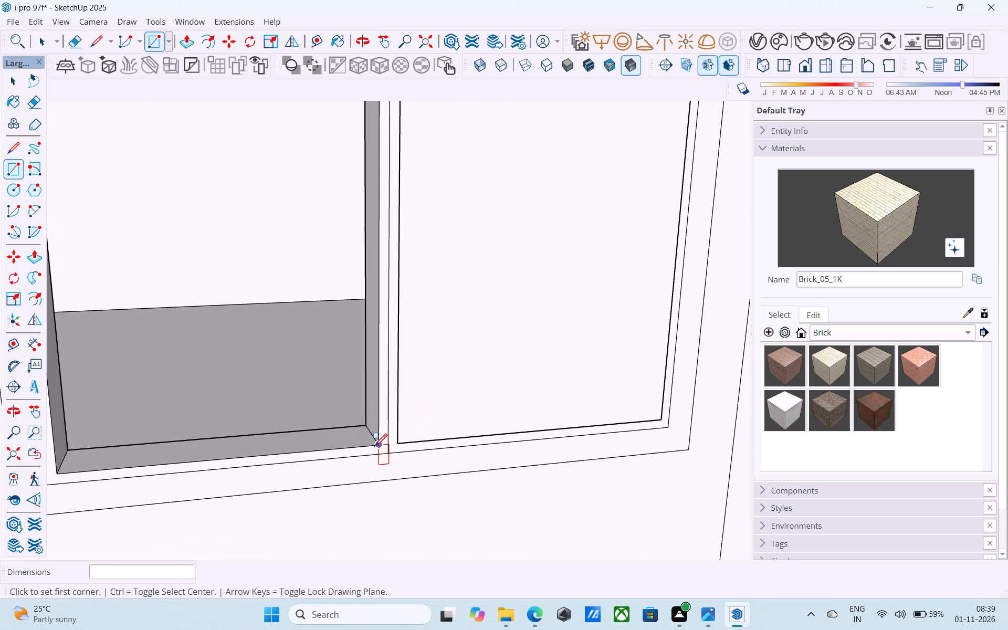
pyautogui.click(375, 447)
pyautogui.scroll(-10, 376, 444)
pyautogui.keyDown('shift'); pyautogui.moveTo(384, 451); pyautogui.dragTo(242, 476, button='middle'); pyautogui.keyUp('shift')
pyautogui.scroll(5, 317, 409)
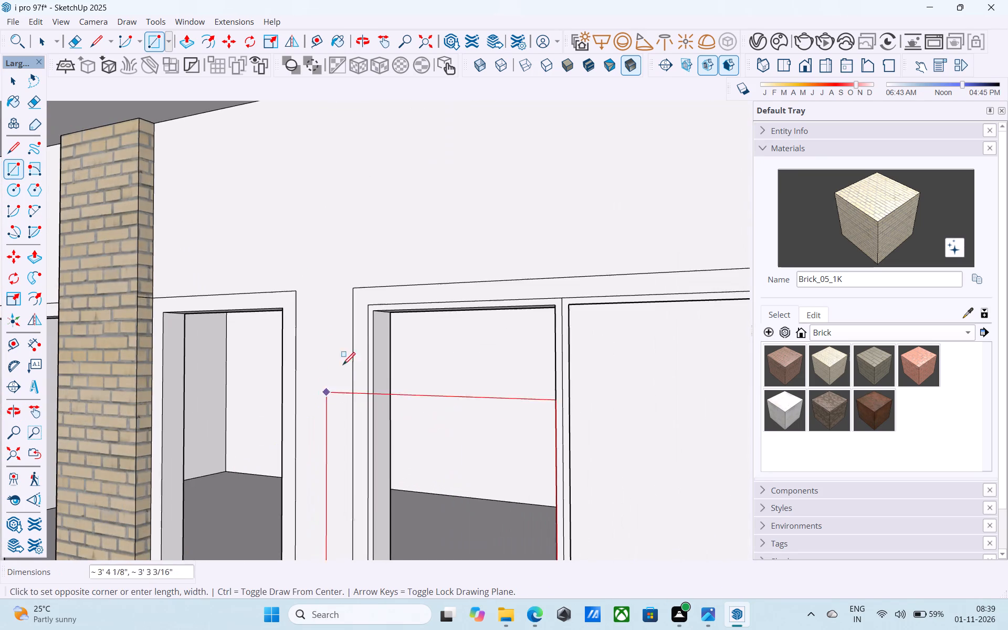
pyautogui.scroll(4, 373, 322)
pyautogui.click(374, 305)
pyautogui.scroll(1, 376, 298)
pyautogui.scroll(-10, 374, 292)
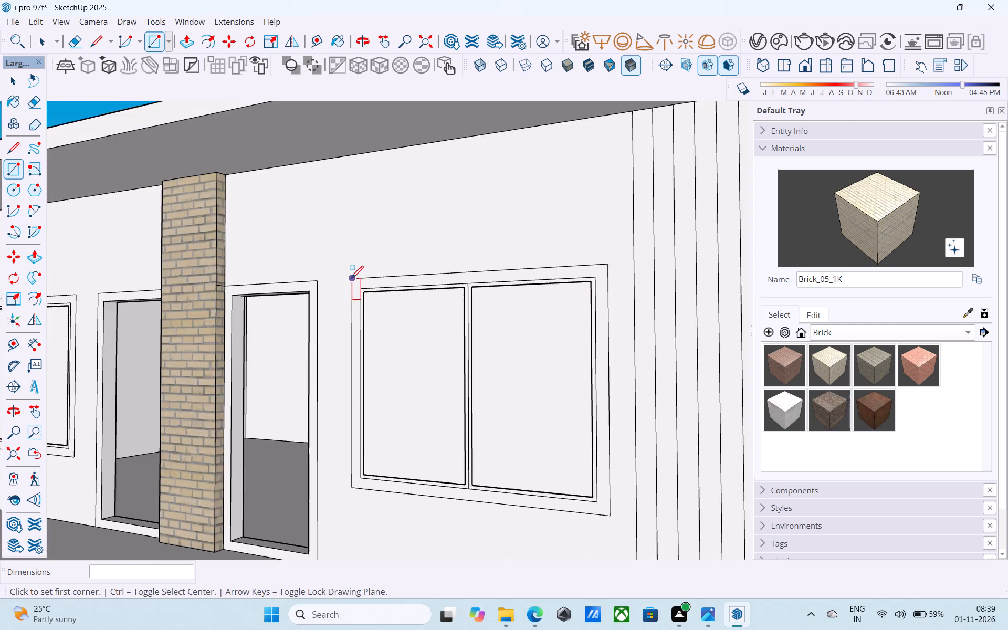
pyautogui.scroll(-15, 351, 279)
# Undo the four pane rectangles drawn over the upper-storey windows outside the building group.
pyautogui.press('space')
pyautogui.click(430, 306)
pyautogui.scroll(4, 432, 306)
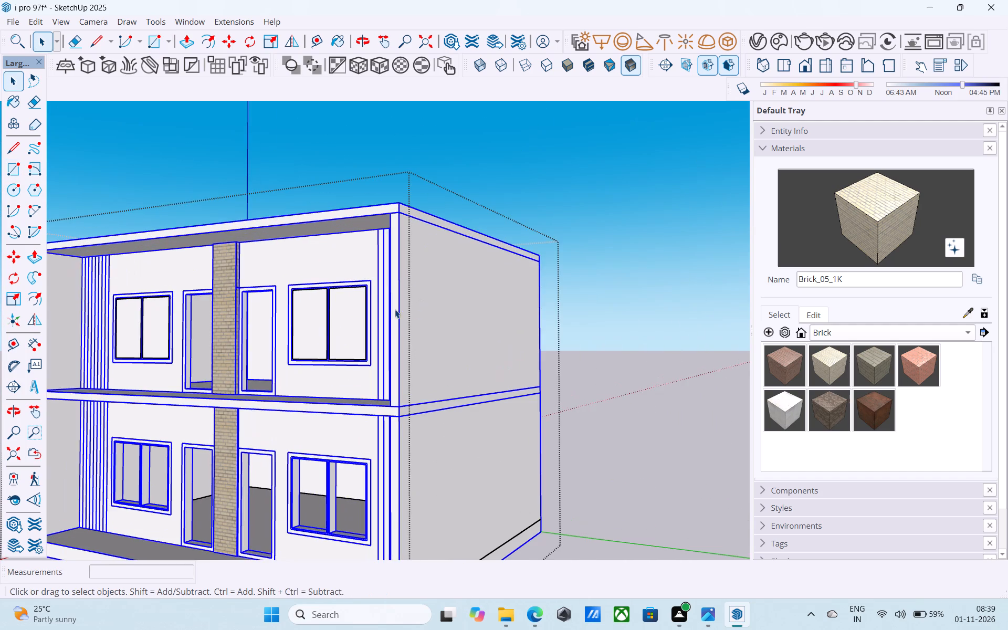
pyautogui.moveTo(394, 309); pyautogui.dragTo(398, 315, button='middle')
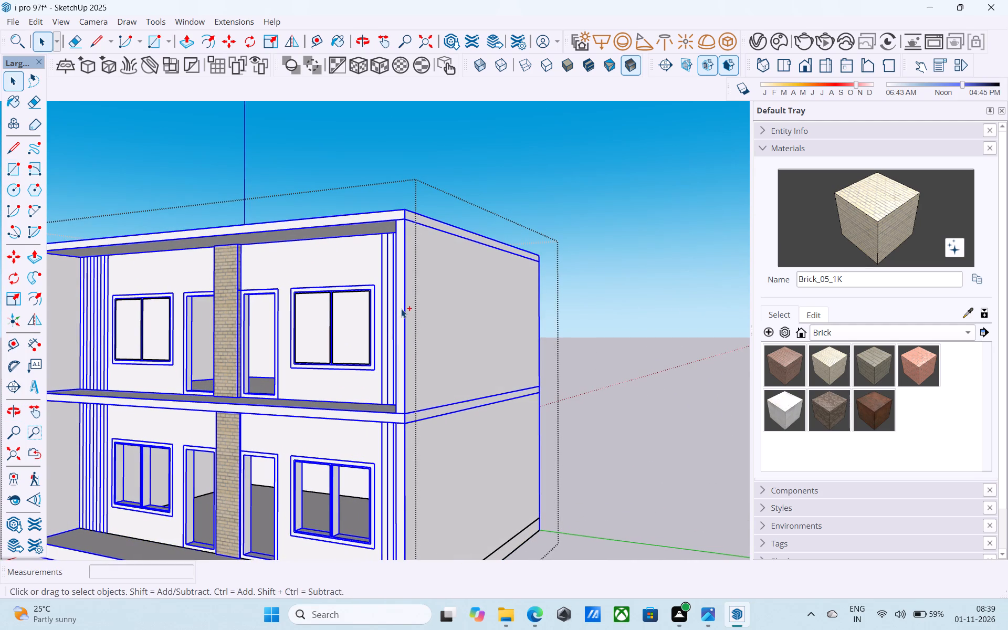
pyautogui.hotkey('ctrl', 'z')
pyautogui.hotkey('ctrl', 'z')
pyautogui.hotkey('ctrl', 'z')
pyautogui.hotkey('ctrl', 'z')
# Open the building group and draw a rectangle filling the inner pane opening of the upper-storey right window.
pyautogui.scroll(4, 340, 345)
pyautogui.doubleClick(340, 345)
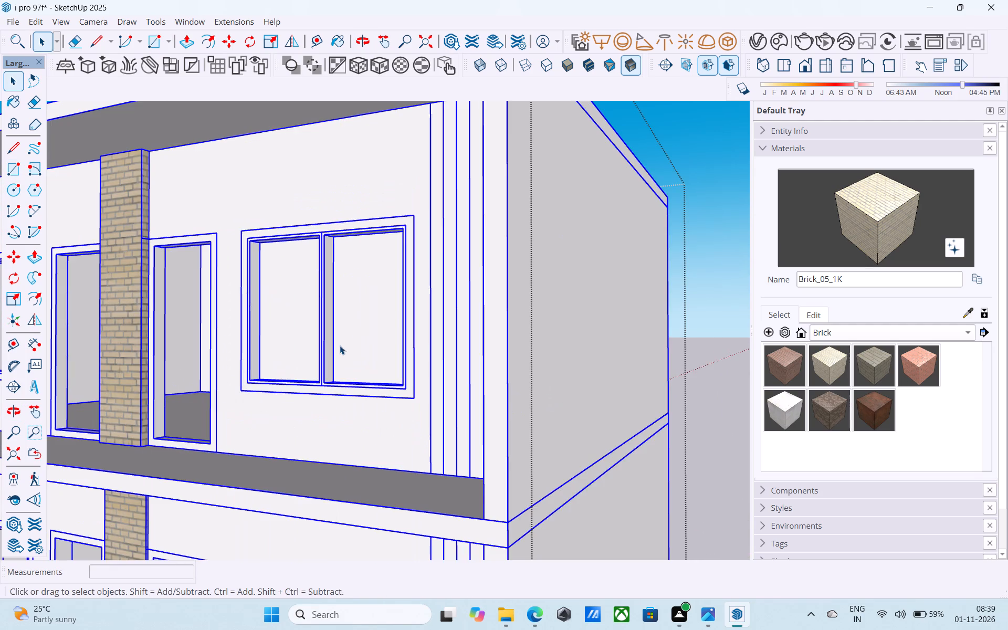
pyautogui.click(331, 332)
pyautogui.scroll(-5, 329, 320)
pyautogui.keyDown('shift'); pyautogui.moveTo(328, 320); pyautogui.dragTo(392, 378, button='middle'); pyautogui.keyUp('shift')
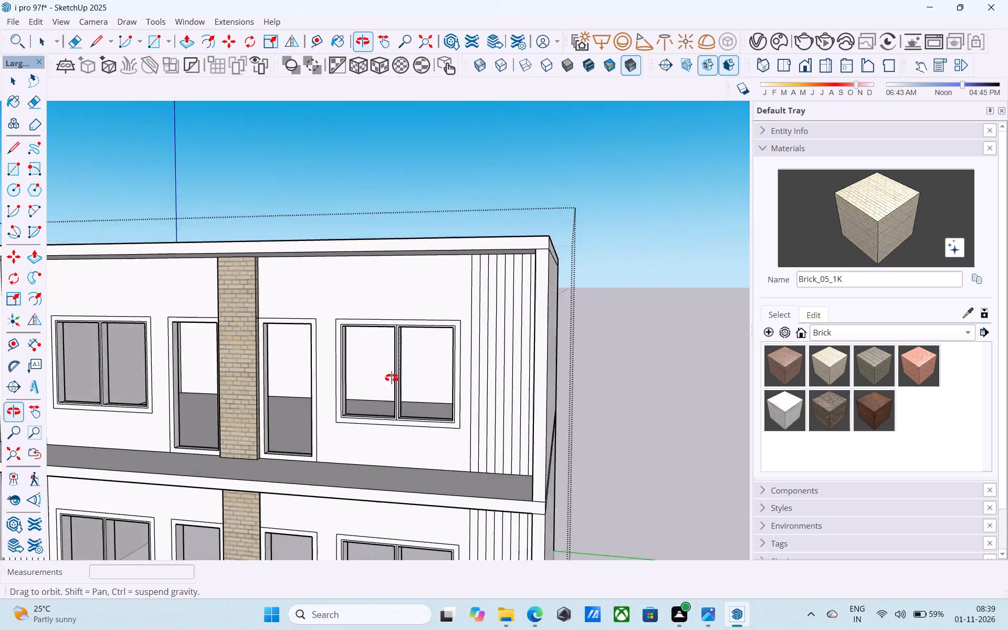
pyautogui.keyDown('shift'); pyautogui.moveTo(392, 378); pyautogui.dragTo(392, 379, button='middle'); pyautogui.keyUp('shift')
pyautogui.press('r')
pyautogui.scroll(16, 338, 324)
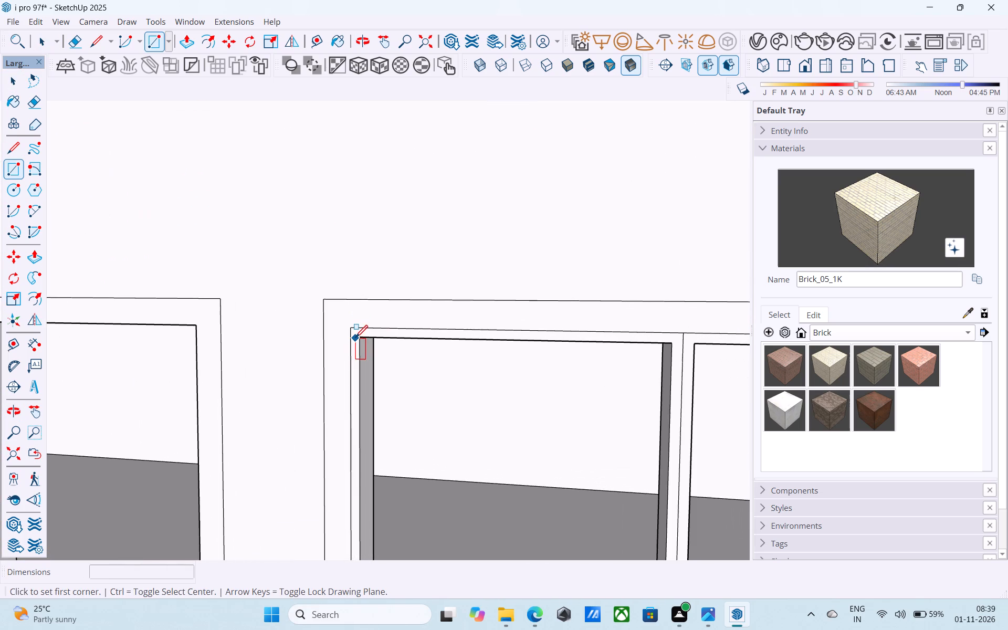
pyautogui.scroll(-6, 319, 303)
pyautogui.moveTo(309, 303); pyautogui.dragTo(249, 269, button='middle')
pyautogui.scroll(4, 313, 338)
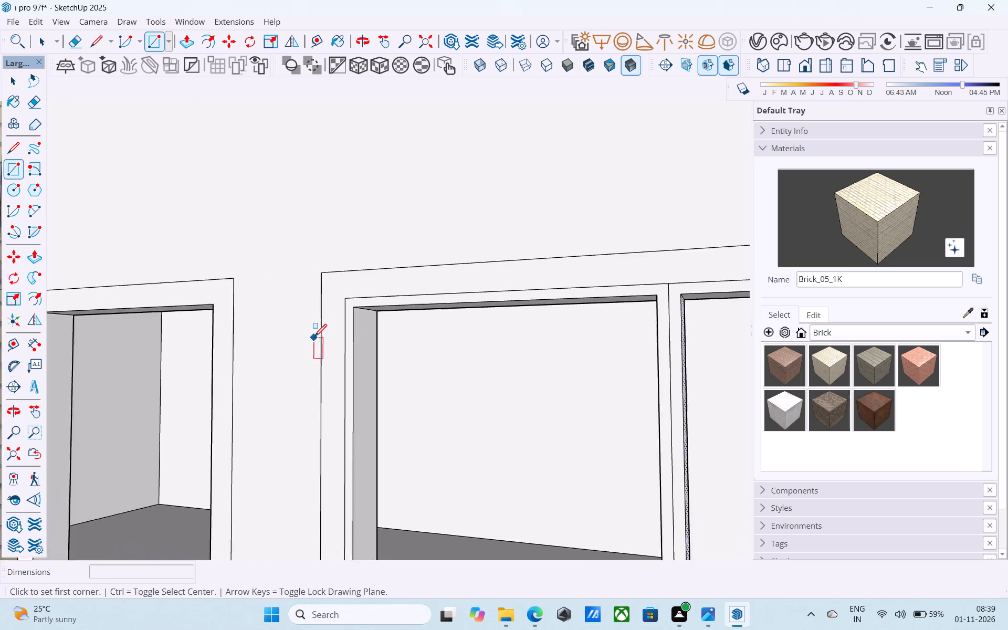
pyautogui.scroll(2, 314, 338)
pyautogui.scroll(8, 366, 289)
pyautogui.click(354, 312)
pyautogui.scroll(-6, 301, 246)
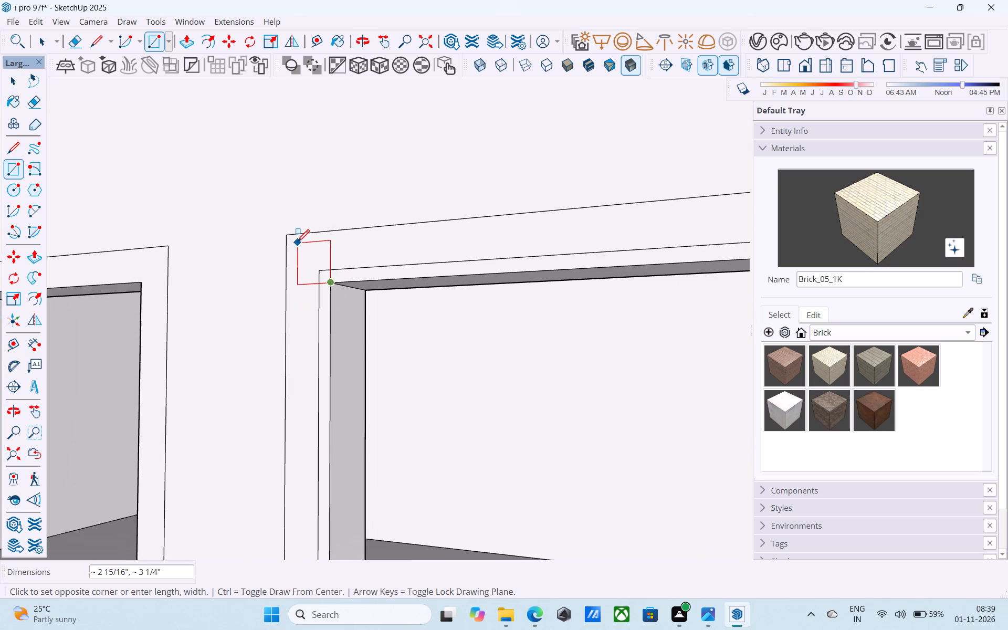
pyautogui.scroll(-17, 297, 243)
pyautogui.moveTo(337, 364); pyautogui.dragTo(426, 429, button='middle')
pyautogui.scroll(-9, 287, 306)
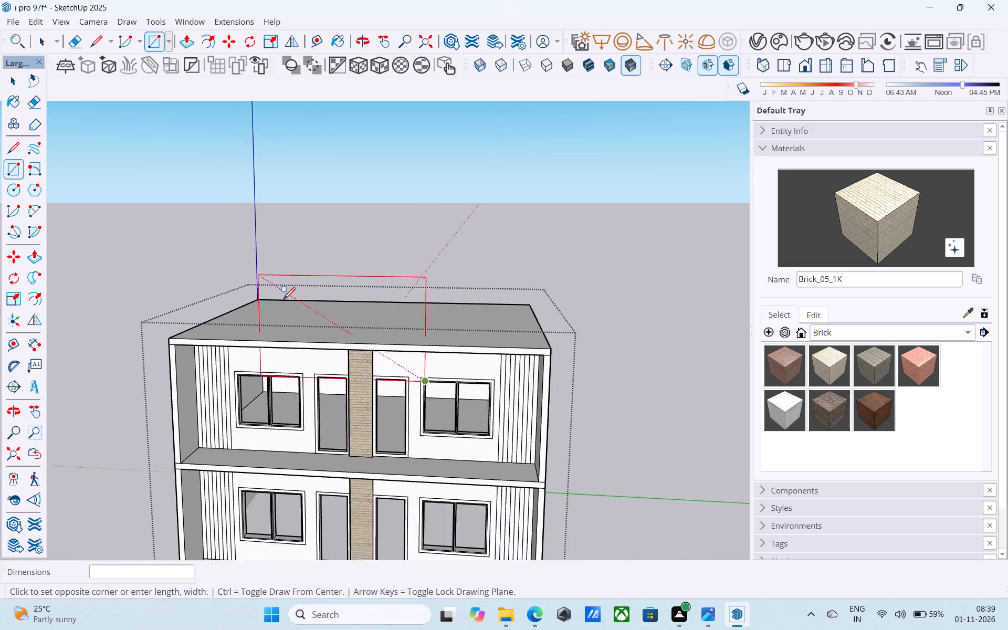
pyautogui.scroll(-1, 283, 301)
pyautogui.scroll(20, 373, 401)
pyautogui.scroll(7, 373, 401)
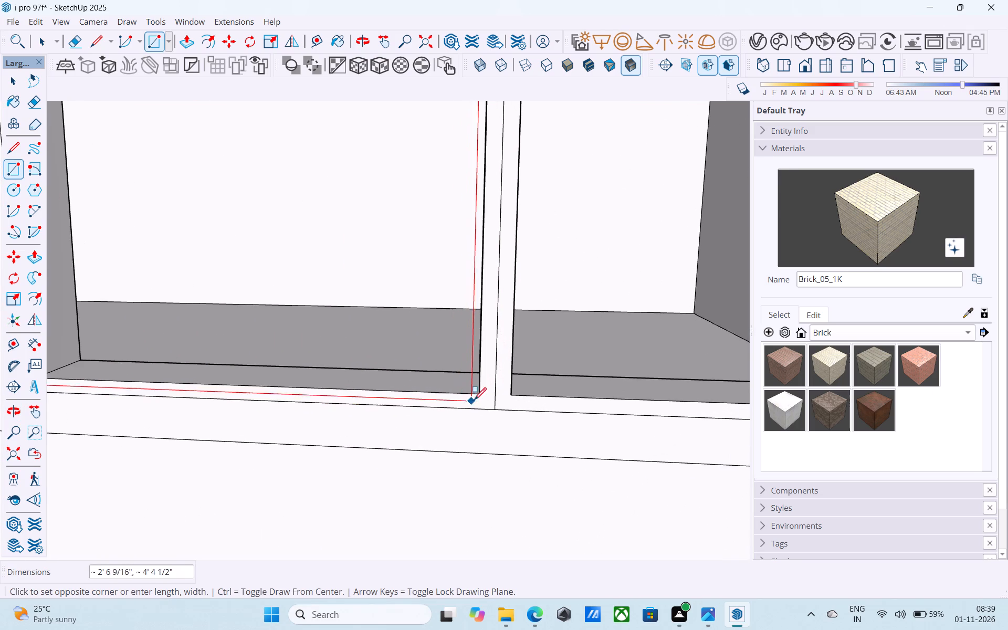
pyautogui.click(480, 394)
# Draw a rectangle of about 2' 7" by 4' 4" filling the outer pane opening of the upper-storey right window.
pyautogui.click(517, 394)
pyautogui.scroll(-9, 295, 458)
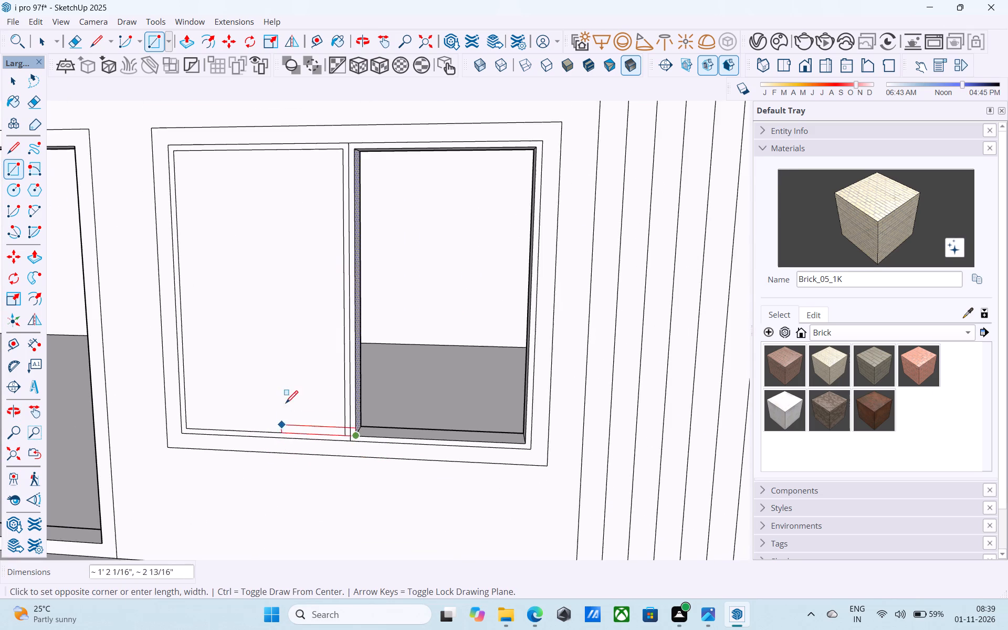
pyautogui.scroll(-3, 286, 404)
pyautogui.scroll(7, 501, 166)
pyautogui.moveTo(484, 195); pyautogui.dragTo(473, 197, button='middle')
pyautogui.moveTo(491, 208); pyautogui.dragTo(518, 209, button='middle')
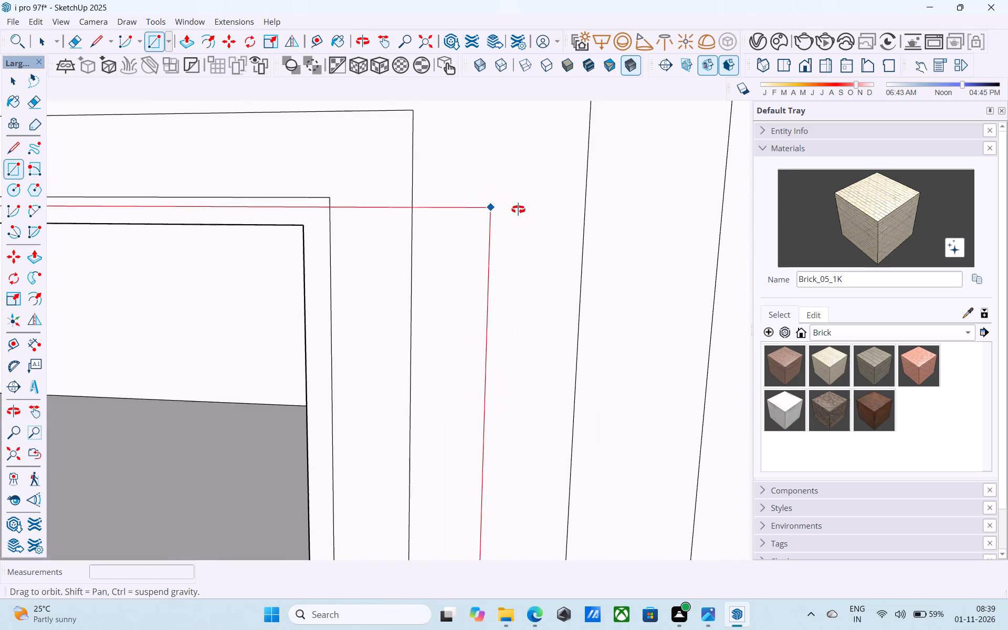
pyautogui.moveTo(518, 209); pyautogui.dragTo(687, 196, button='middle')
pyautogui.scroll(-4, 687, 196)
pyautogui.moveTo(471, 206); pyautogui.dragTo(448, 182, button='middle')
pyautogui.scroll(4, 434, 197)
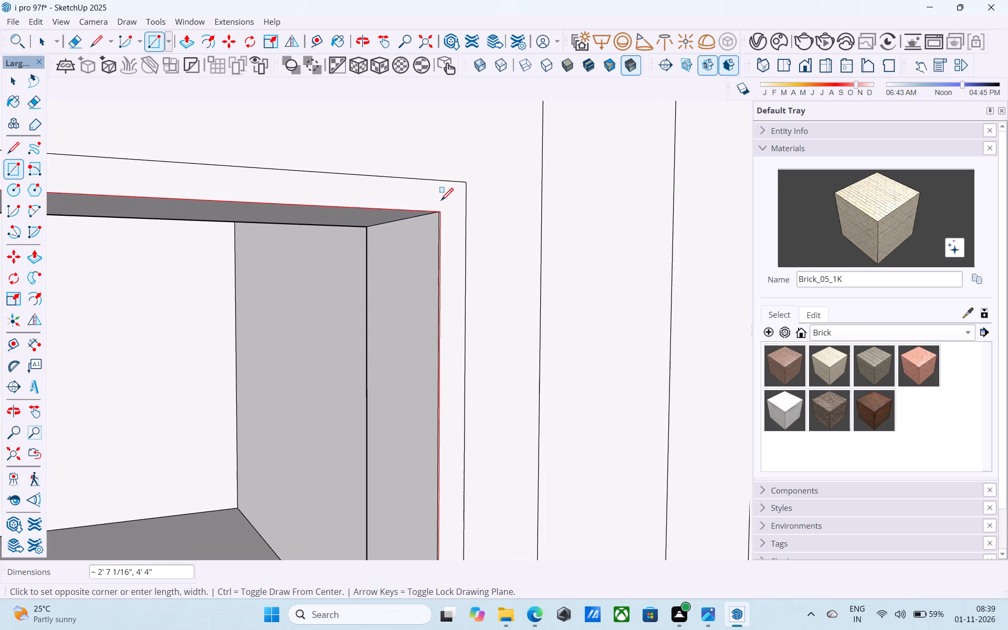
pyautogui.click(440, 211)
# Draw a 2' 7" by 4' 4" rectangle filling the outer pane opening of the upper-storey left window.
pyautogui.scroll(-19, 532, 238)
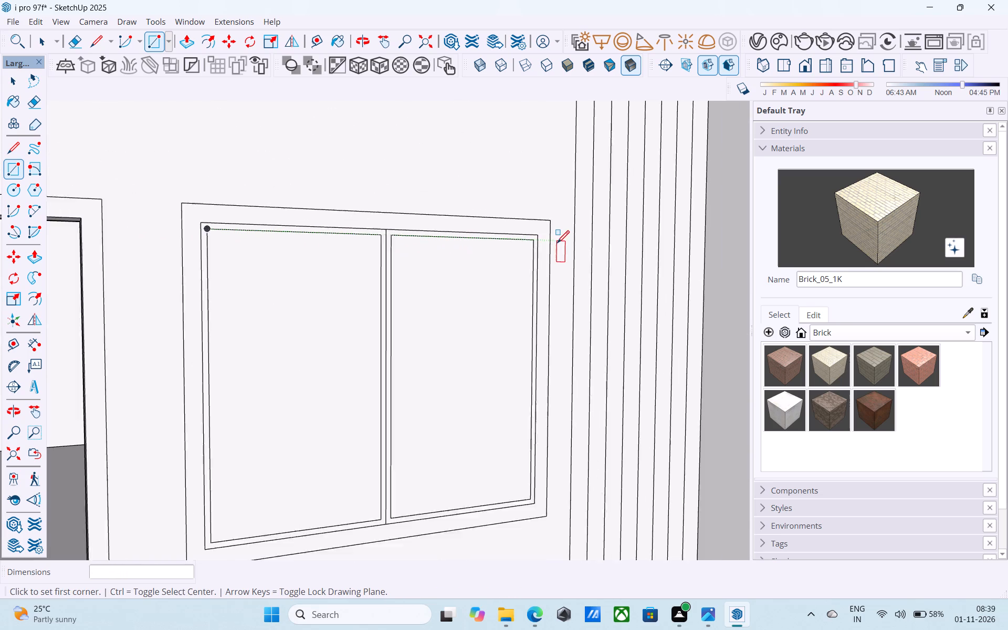
pyautogui.scroll(-14, 557, 244)
pyautogui.moveTo(169, 298); pyautogui.dragTo(111, 302, button='middle')
pyautogui.scroll(-5, 518, 332)
pyautogui.moveTo(368, 328); pyautogui.dragTo(311, 326, button='middle')
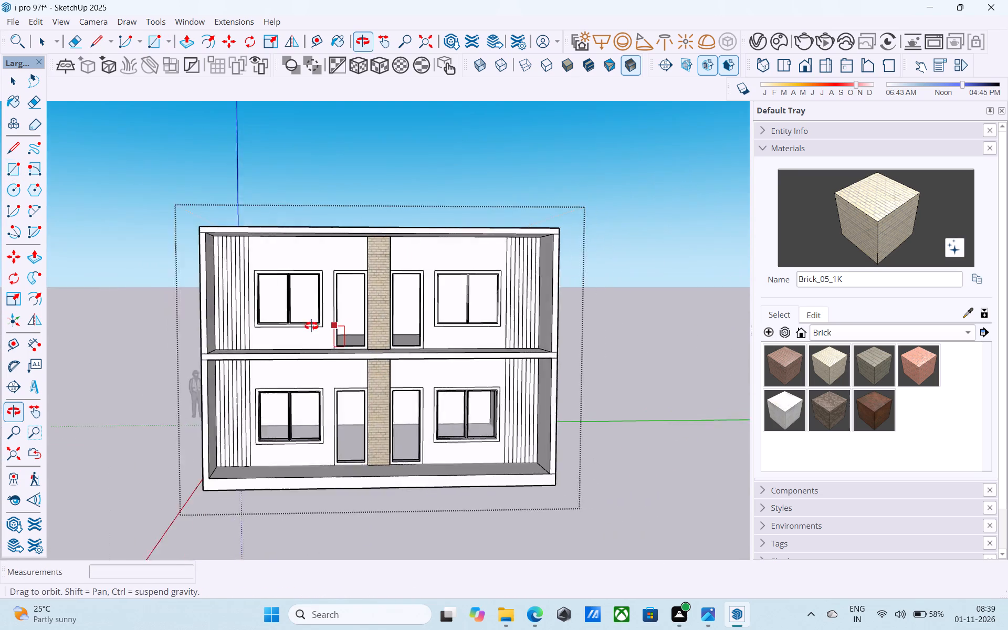
pyautogui.moveTo(311, 326); pyautogui.dragTo(278, 324, button='middle')
pyautogui.scroll(7, 172, 253)
pyautogui.scroll(10, 311, 288)
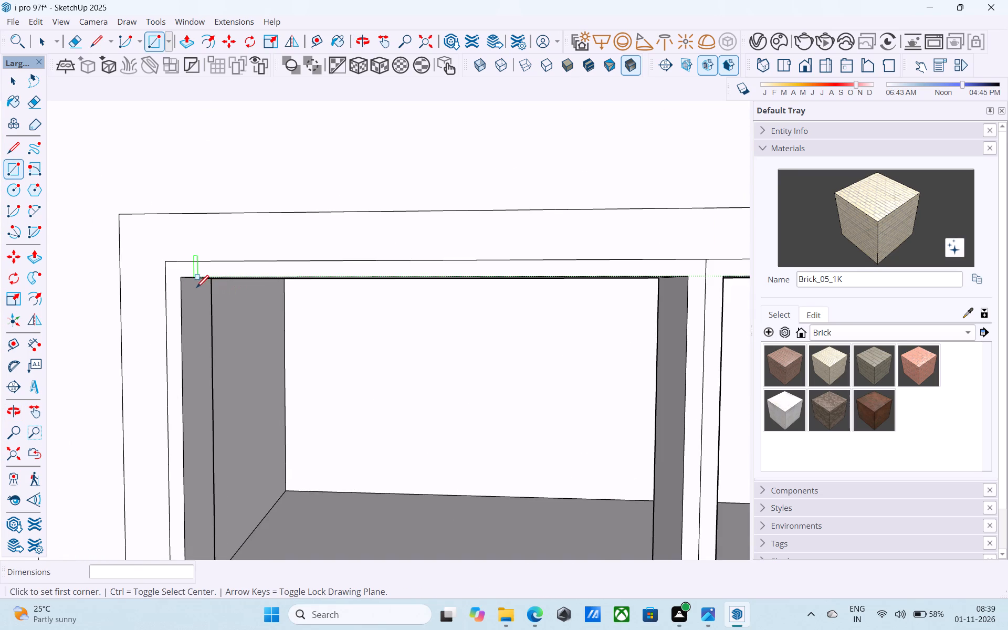
pyautogui.click(181, 281)
pyautogui.scroll(-15, 181, 273)
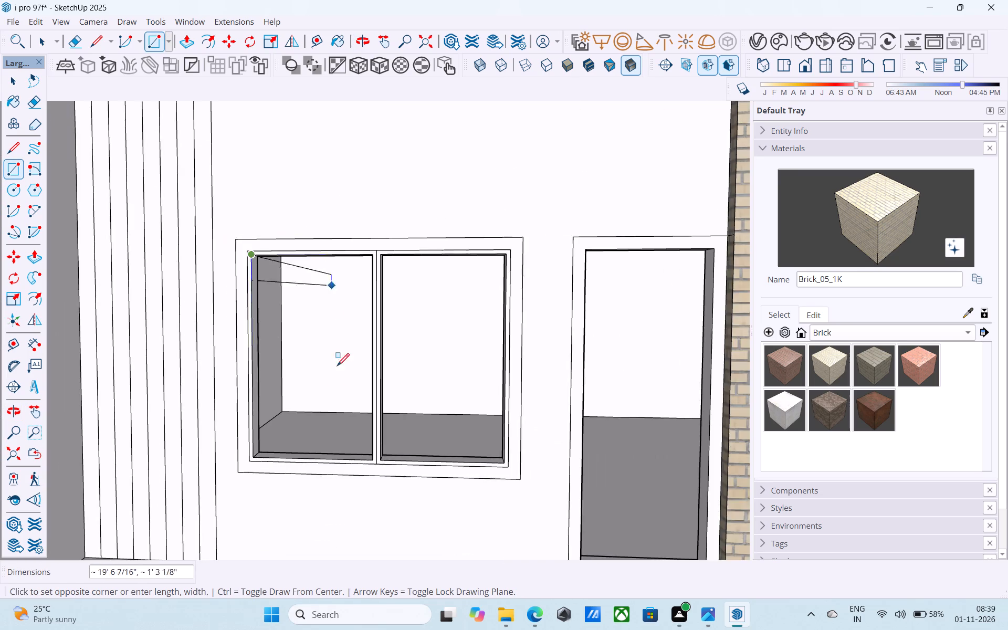
pyautogui.scroll(13, 330, 460)
pyautogui.click(440, 457)
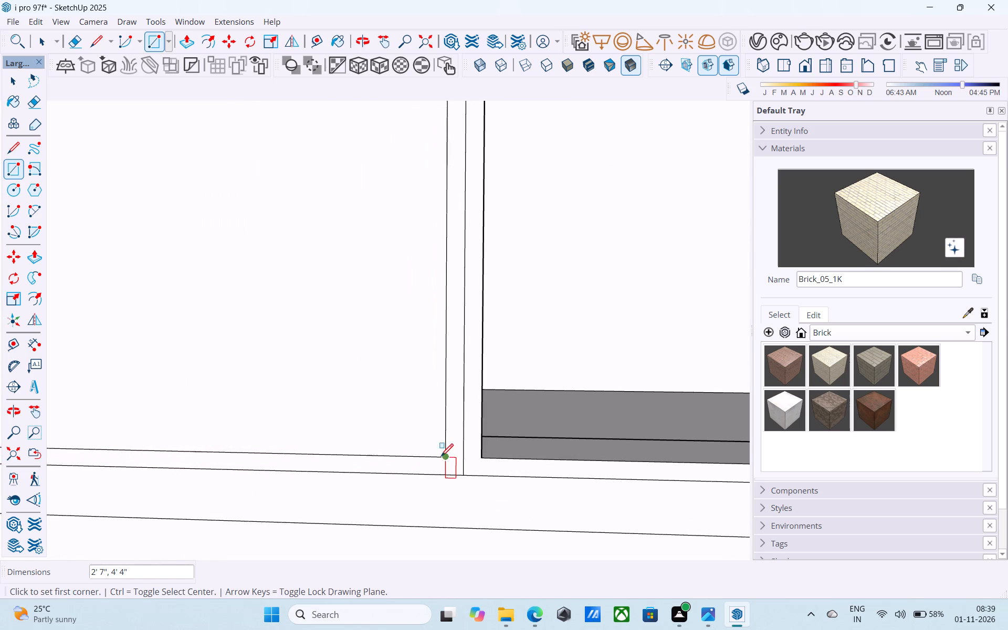
# Draw a 4' 4" by 2' 7" rectangle filling the inner pane opening of the upper-storey left window.
pyautogui.click(482, 459)
pyautogui.scroll(-11, 279, 514)
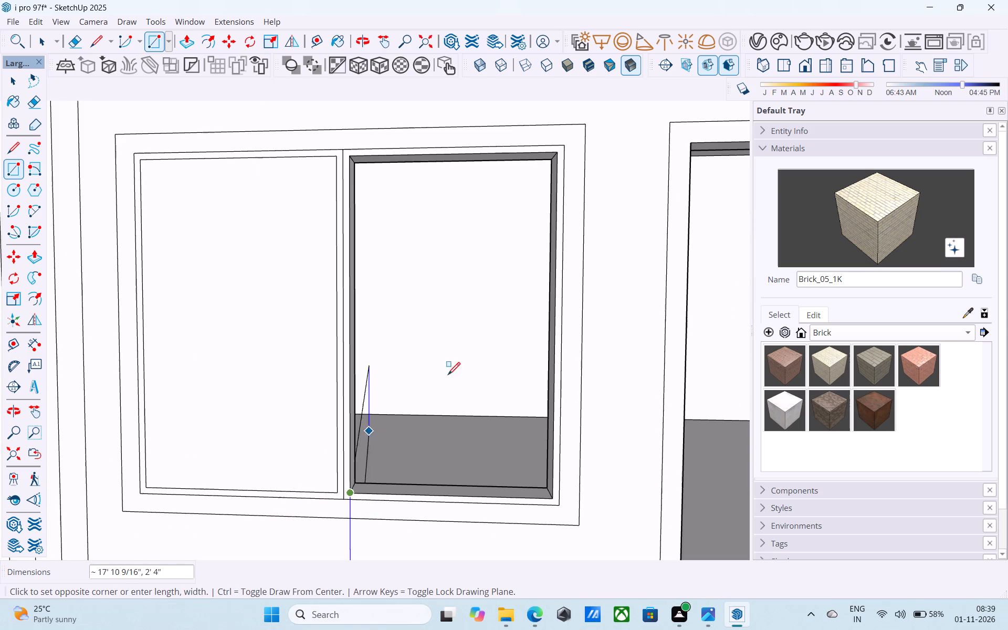
pyautogui.scroll(1, 566, 172)
pyautogui.click(554, 150)
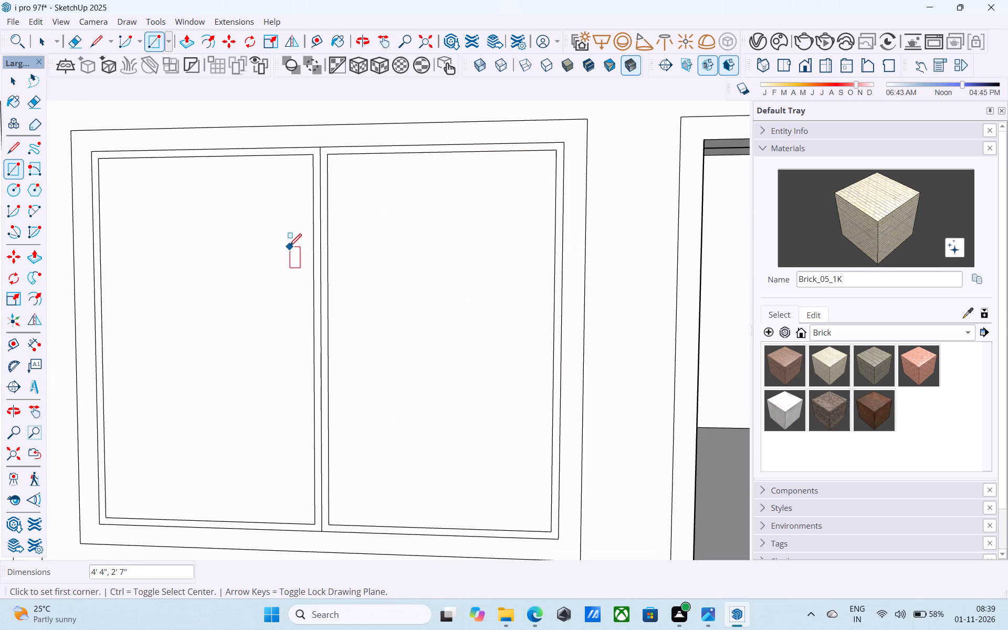
# Draw a 4' 4" by 2' 7" rectangle filling the inner pane opening of the ground-floor left window.
pyautogui.scroll(-15, 289, 247)
pyautogui.scroll(-5, 361, 272)
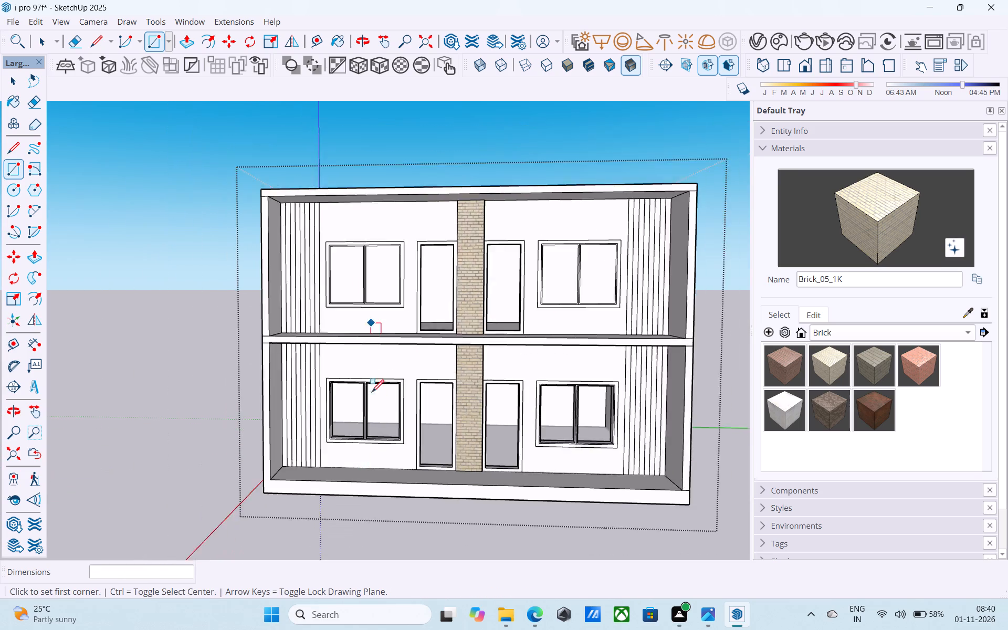
pyautogui.scroll(6, 353, 463)
pyautogui.scroll(16, 439, 416)
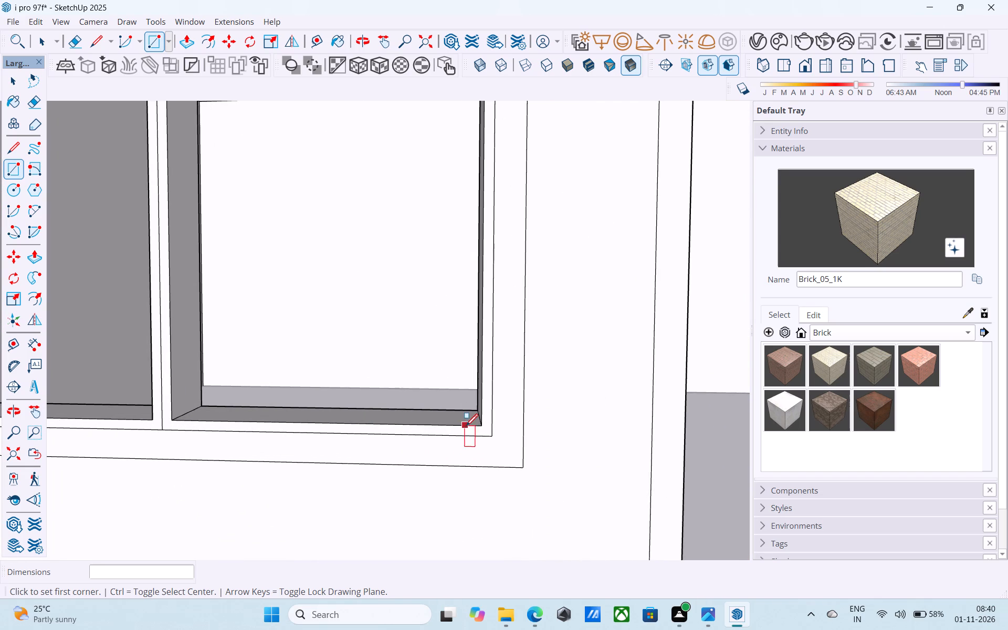
pyautogui.click(479, 425)
pyautogui.scroll(-6, 437, 502)
pyautogui.scroll(-4, 341, 408)
pyautogui.scroll(3, 301, 295)
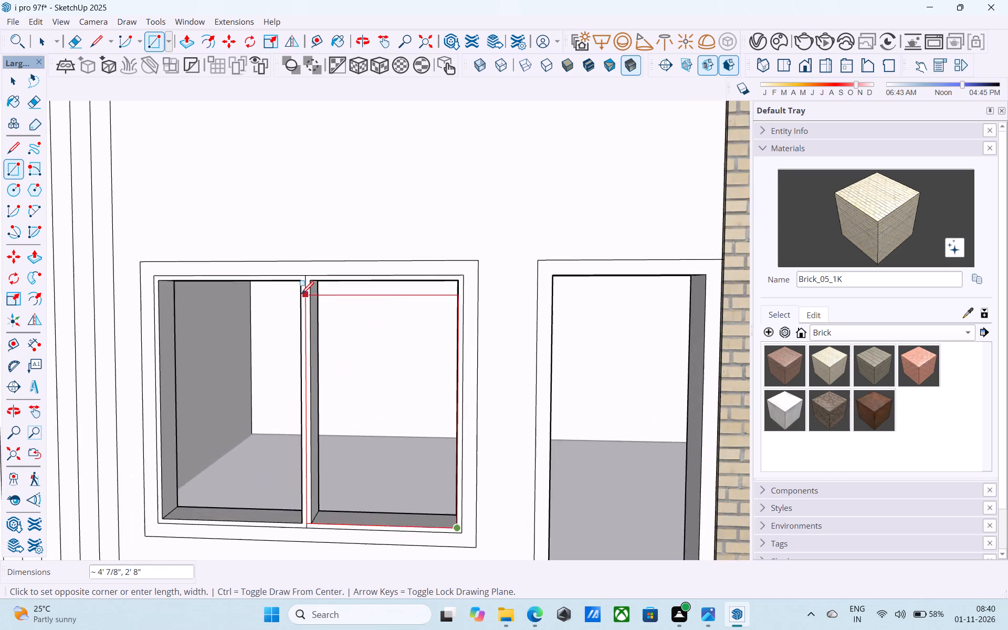
pyautogui.scroll(15, 301, 295)
pyautogui.click(310, 261)
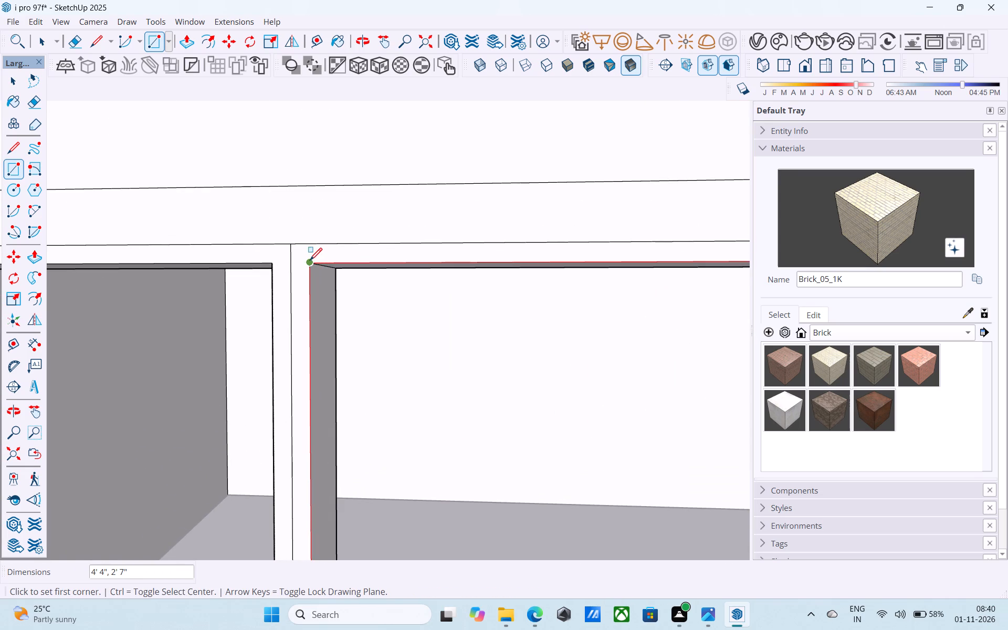
# Draw a rectangle corner to corner filling the outer pane opening of the ground-floor left window.
pyautogui.scroll(-4, 310, 262)
pyautogui.scroll(-14, 564, 261)
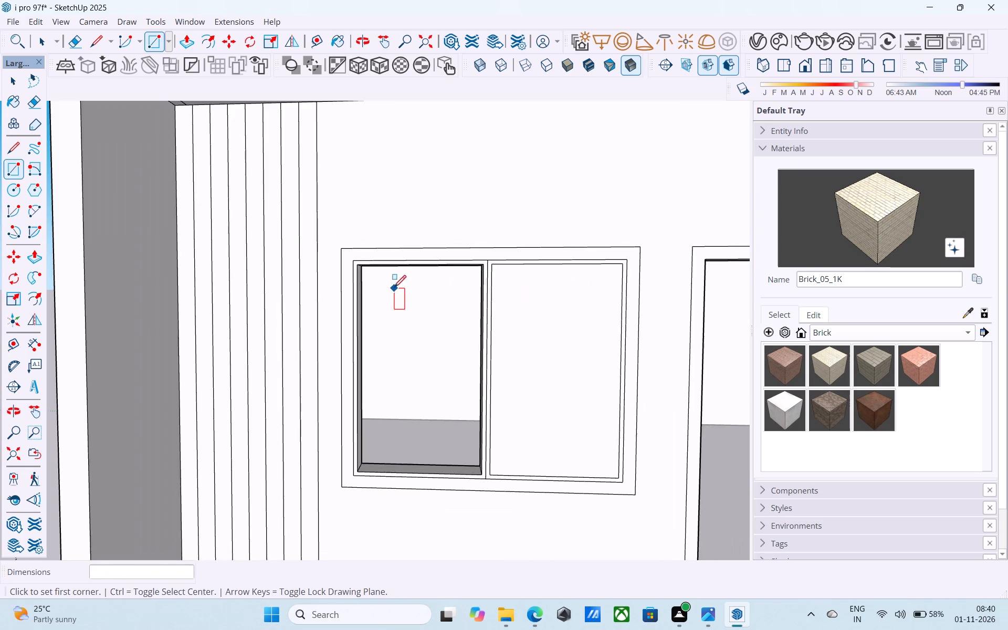
pyautogui.scroll(-2, 394, 289)
pyautogui.moveTo(393, 295); pyautogui.dragTo(447, 331, button='middle')
pyautogui.scroll(17, 532, 475)
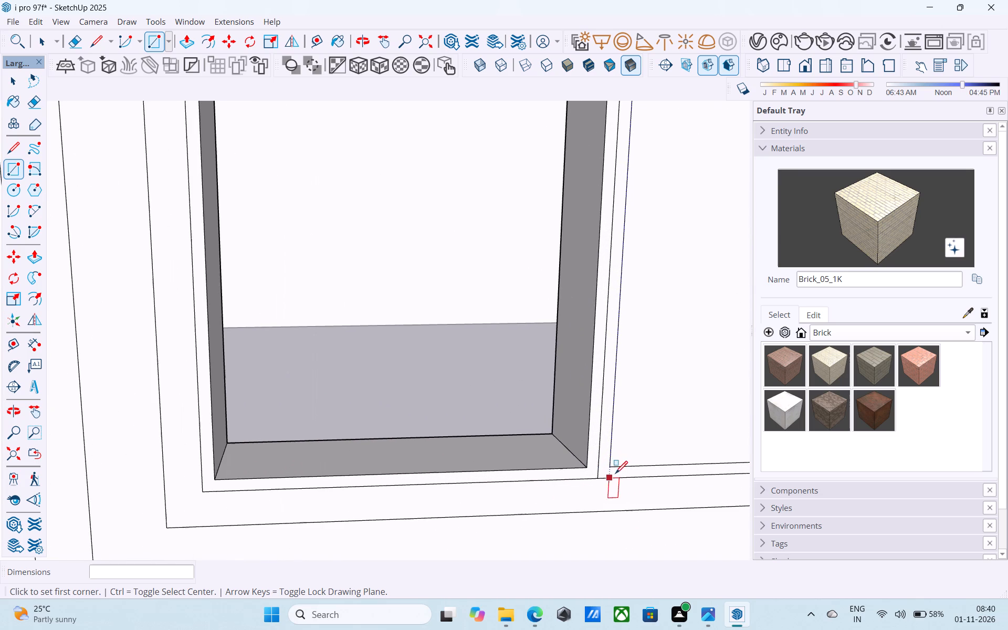
pyautogui.click(590, 466)
pyautogui.scroll(-5, 557, 480)
pyautogui.moveTo(545, 485); pyautogui.dragTo(412, 493, button='middle')
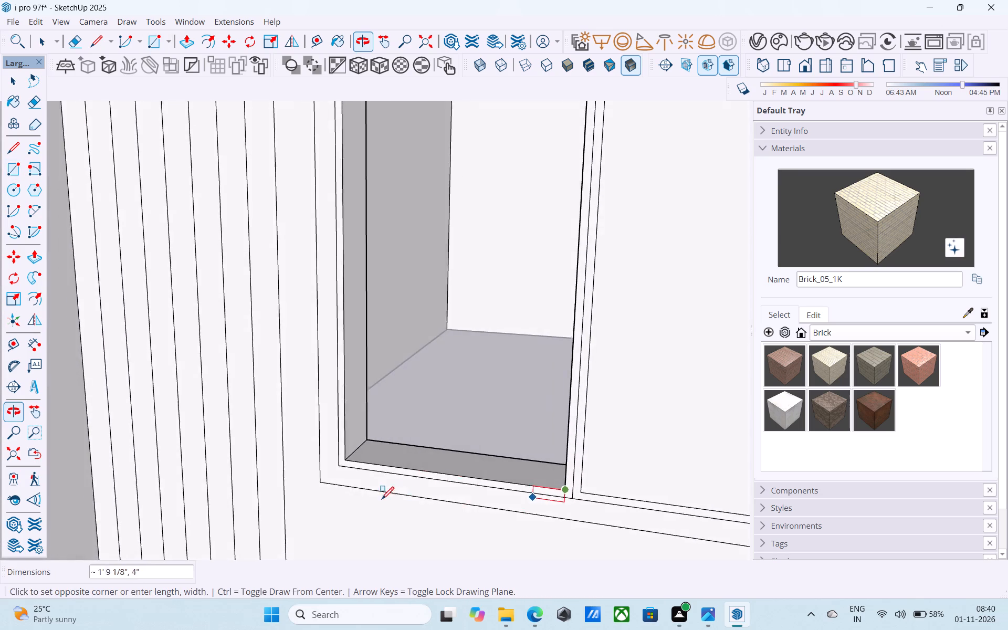
pyautogui.scroll(-8, 363, 502)
pyautogui.moveTo(359, 494); pyautogui.dragTo(345, 414, button='middle')
pyautogui.scroll(5, 331, 348)
pyautogui.scroll(3, 395, 302)
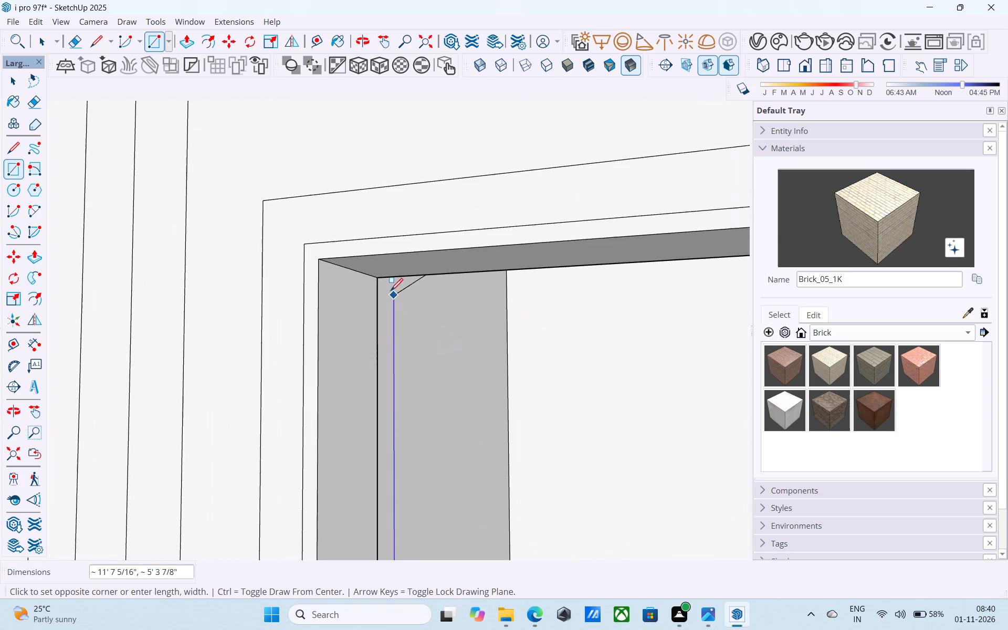
pyautogui.scroll(4, 391, 292)
pyautogui.click(295, 250)
pyautogui.scroll(-7, 89, 276)
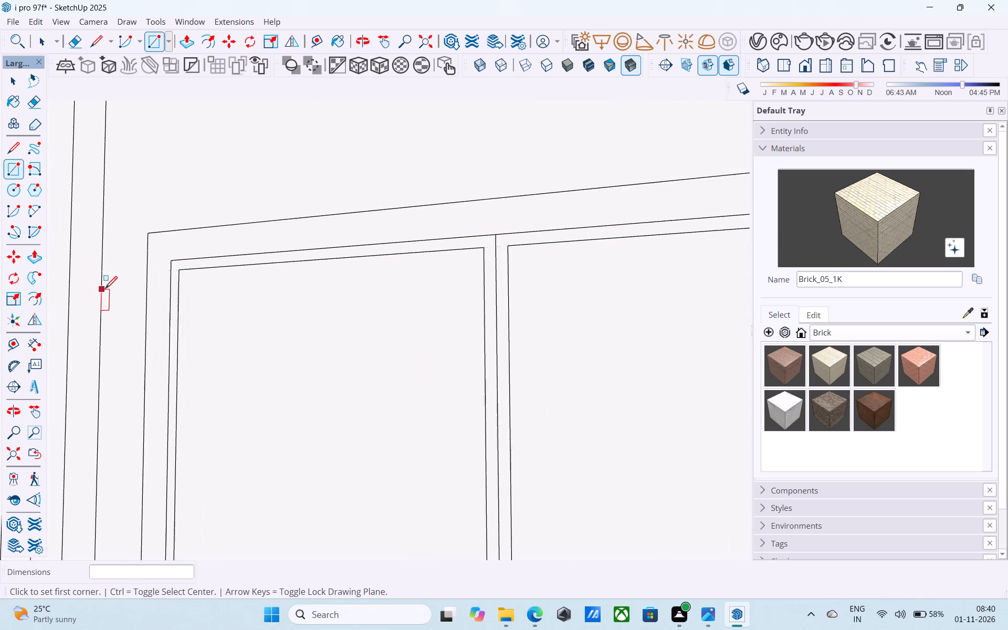
pyautogui.scroll(-20, 105, 290)
pyautogui.scroll(-2, 105, 290)
pyautogui.moveTo(160, 314); pyautogui.dragTo(197, 339, button='middle')
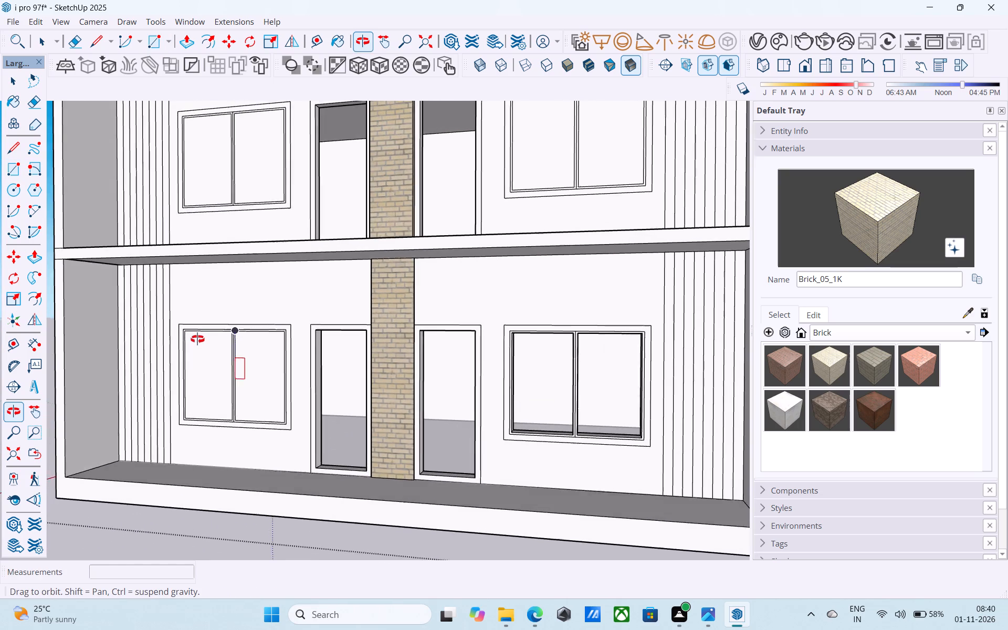
# Draw a rectangle corner to corner filling the inner pane opening of the ground-floor right window.
pyautogui.moveTo(197, 339); pyautogui.dragTo(198, 340, button='middle')
pyautogui.scroll(9, 588, 445)
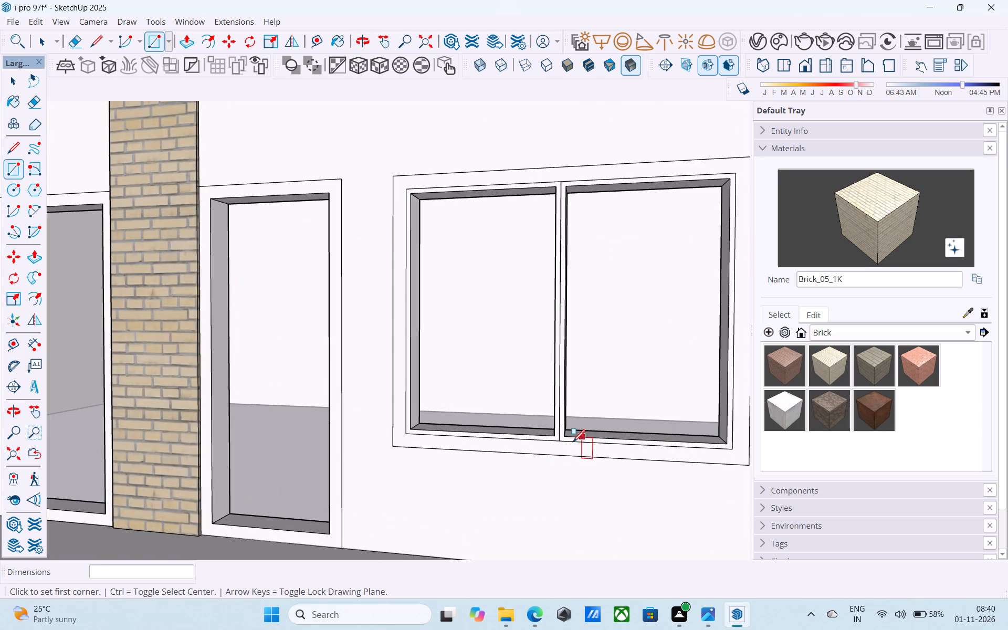
pyautogui.scroll(9, 573, 443)
pyautogui.click(543, 428)
pyautogui.scroll(-14, 541, 453)
pyautogui.moveTo(503, 490); pyautogui.dragTo(474, 487, button='middle')
pyautogui.scroll(5, 397, 349)
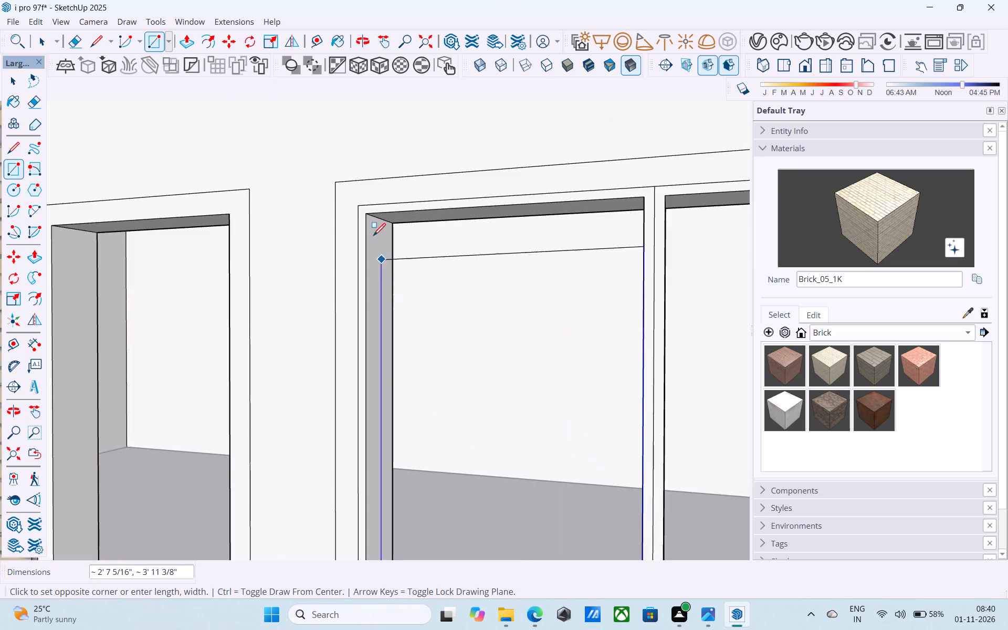
pyautogui.scroll(4, 368, 219)
pyautogui.click(364, 213)
# Draw a 4' 4" by 2' 7" rectangle filling the outer pane opening of the ground-floor right window.
pyautogui.scroll(-5, 269, 269)
pyautogui.scroll(2, 262, 281)
pyautogui.scroll(-7, 261, 281)
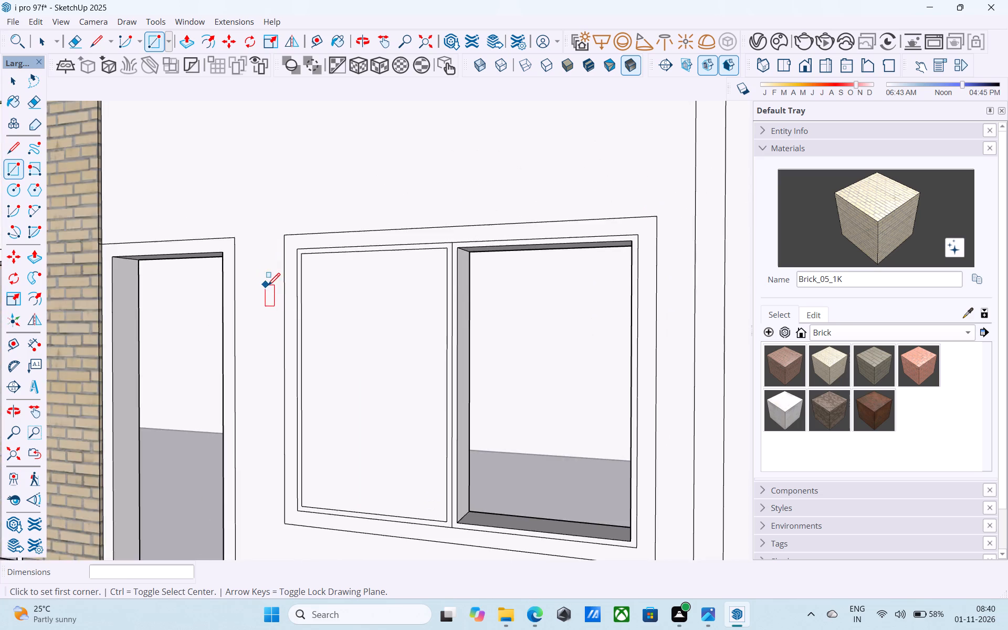
pyautogui.scroll(-4, 268, 287)
pyautogui.moveTo(423, 408); pyautogui.dragTo(489, 428, button='middle')
pyautogui.scroll(-5, 86, 278)
pyautogui.scroll(19, 516, 421)
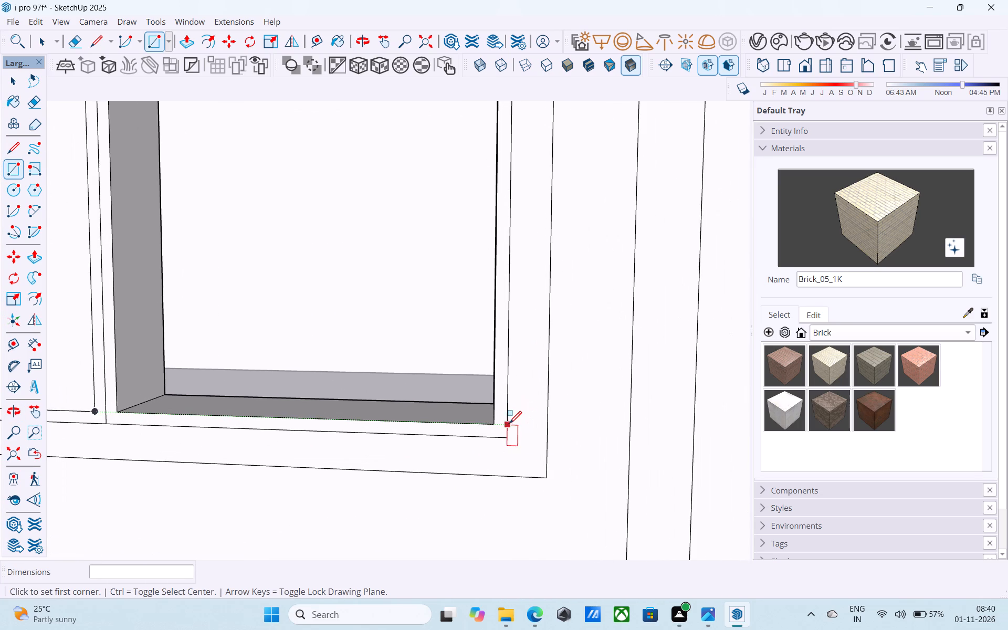
pyautogui.click(496, 422)
pyautogui.scroll(-8, 475, 467)
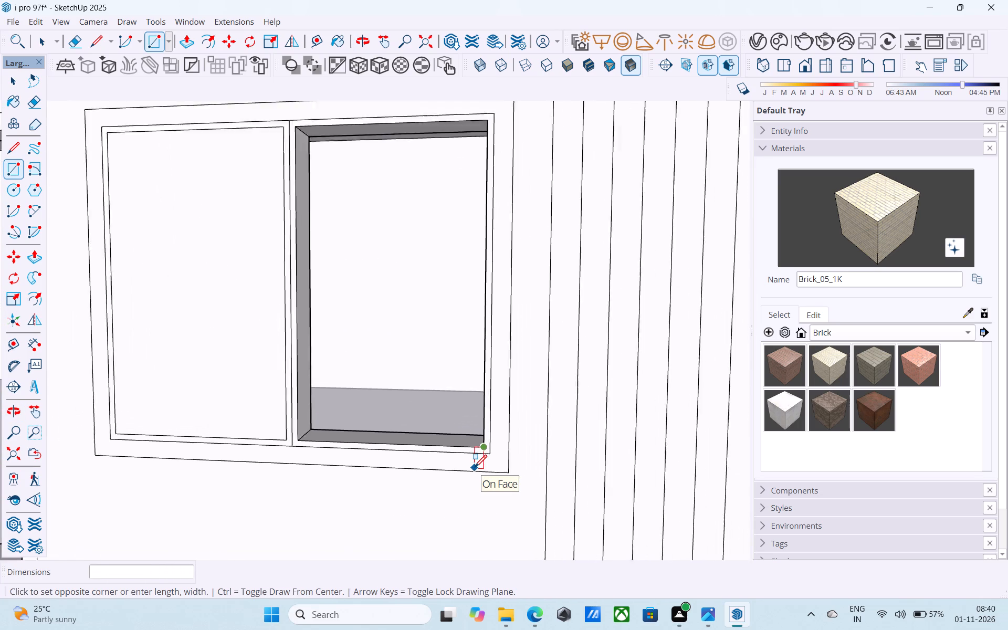
pyautogui.scroll(-3, 475, 468)
pyautogui.middleClick(474, 470)
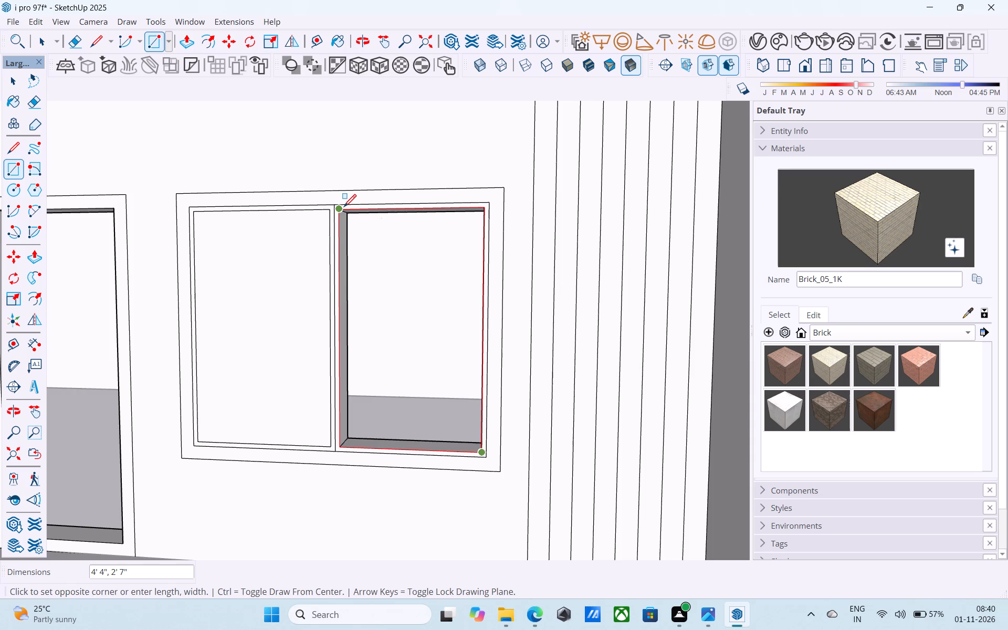
pyautogui.click(344, 208)
# Paint all eight window panes on both storeys with the Glass_Basic_01 material from the Glass collection.
pyautogui.scroll(-4, 345, 208)
pyautogui.scroll(-14, 433, 236)
pyautogui.moveTo(419, 257); pyautogui.dragTo(425, 277, button='middle')
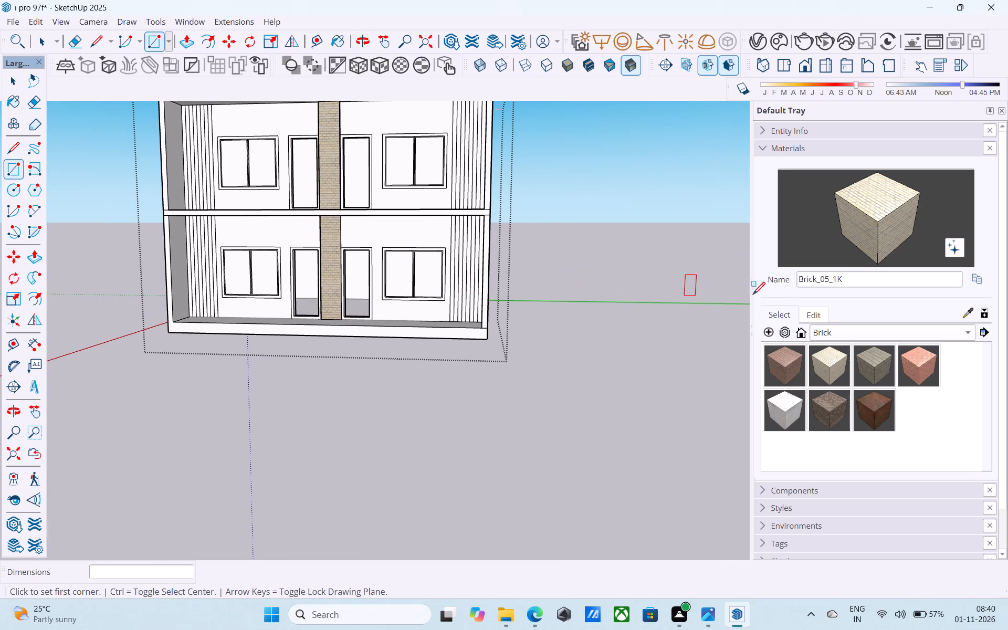
pyautogui.click(817, 335)
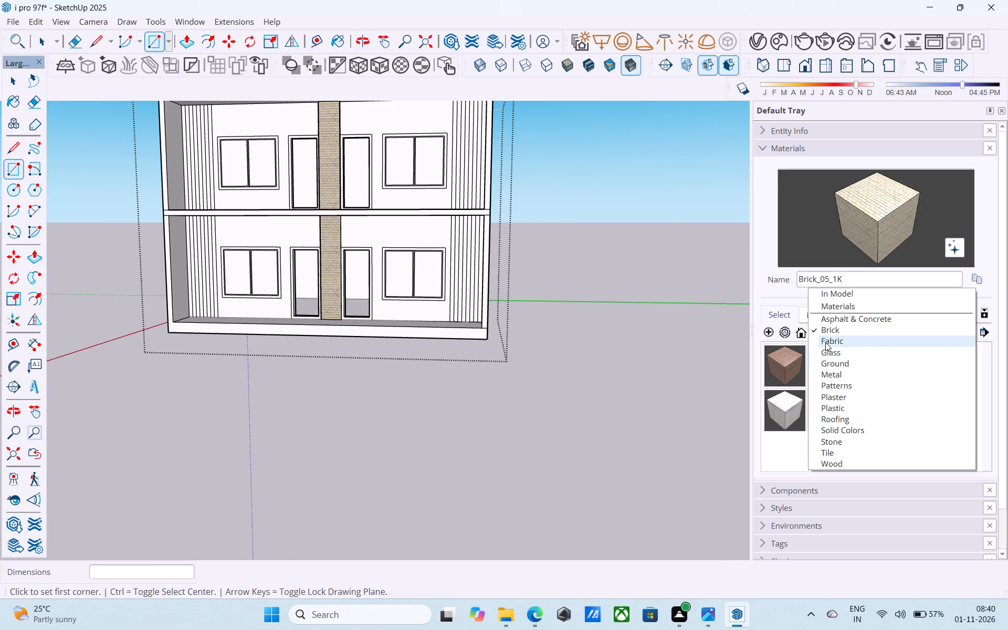
pyautogui.click(832, 352)
pyautogui.click(796, 365)
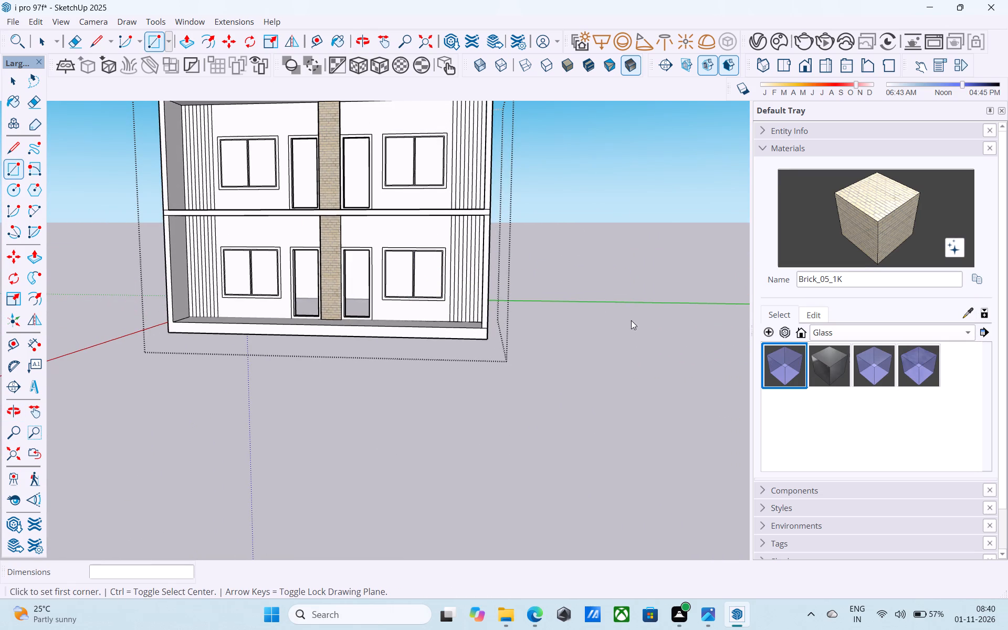
pyautogui.click(233, 177)
pyautogui.click(260, 162)
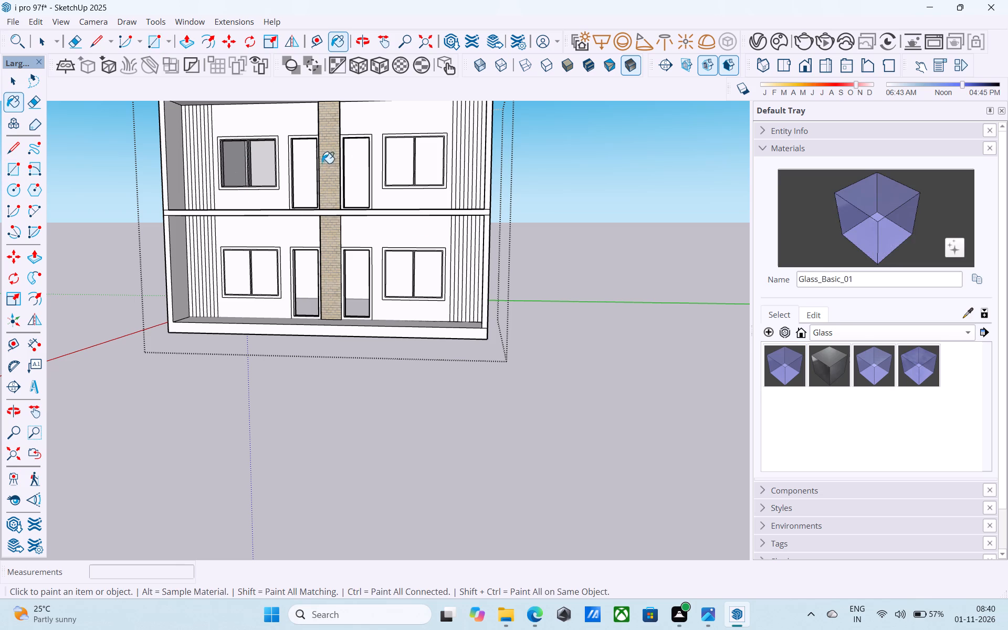
pyautogui.click(392, 160)
pyautogui.click(427, 160)
pyautogui.click(434, 267)
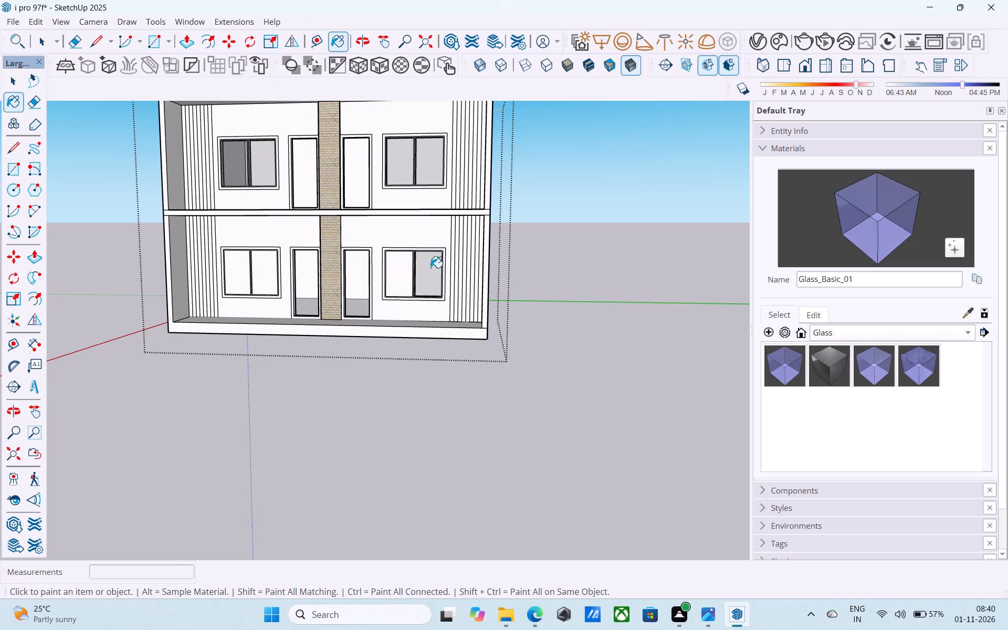
pyautogui.click(404, 275)
pyautogui.click(265, 262)
pyautogui.click(238, 268)
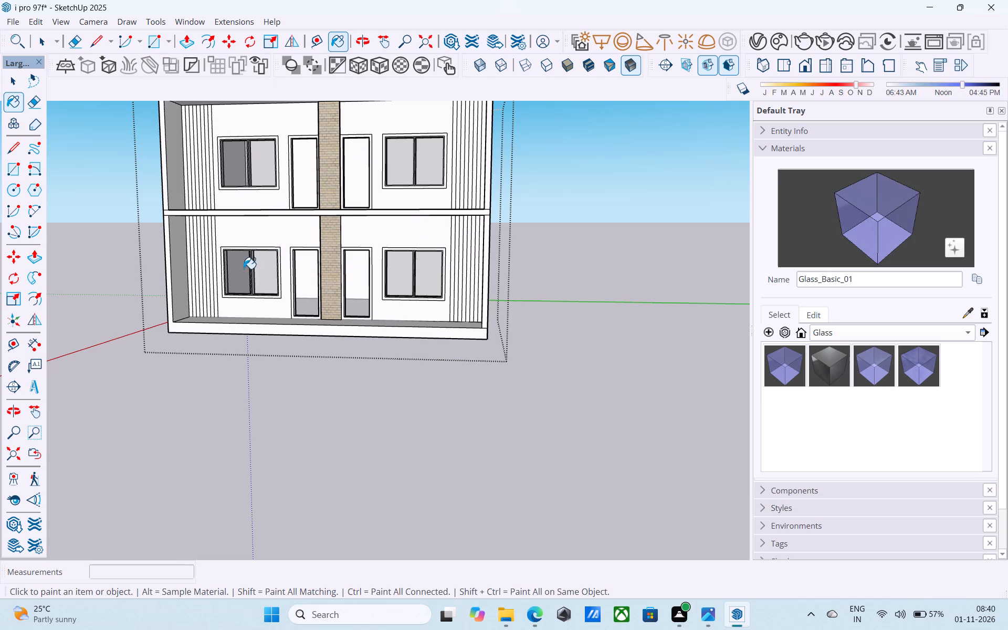
# Set the opacity of the Glass_Basic_01 material to 60.
pyautogui.click(822, 316)
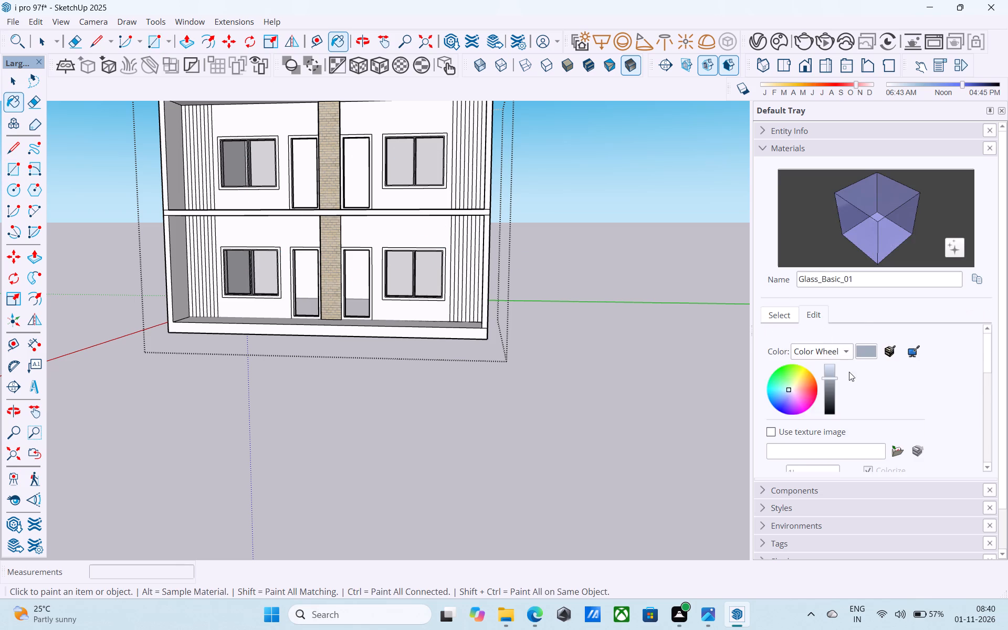
pyautogui.scroll(-9, 859, 388)
pyautogui.scroll(5, 858, 384)
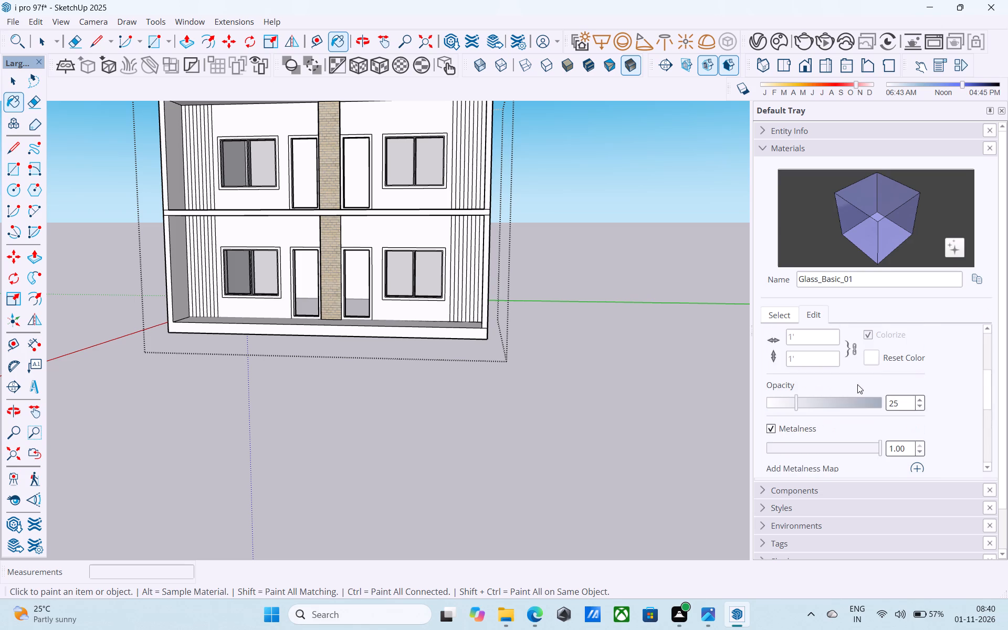
pyautogui.moveTo(796, 405); pyautogui.dragTo(814, 400)
pyautogui.moveTo(552, 345); pyautogui.dragTo(567, 409, button='middle')
pyautogui.scroll(4, 434, 258)
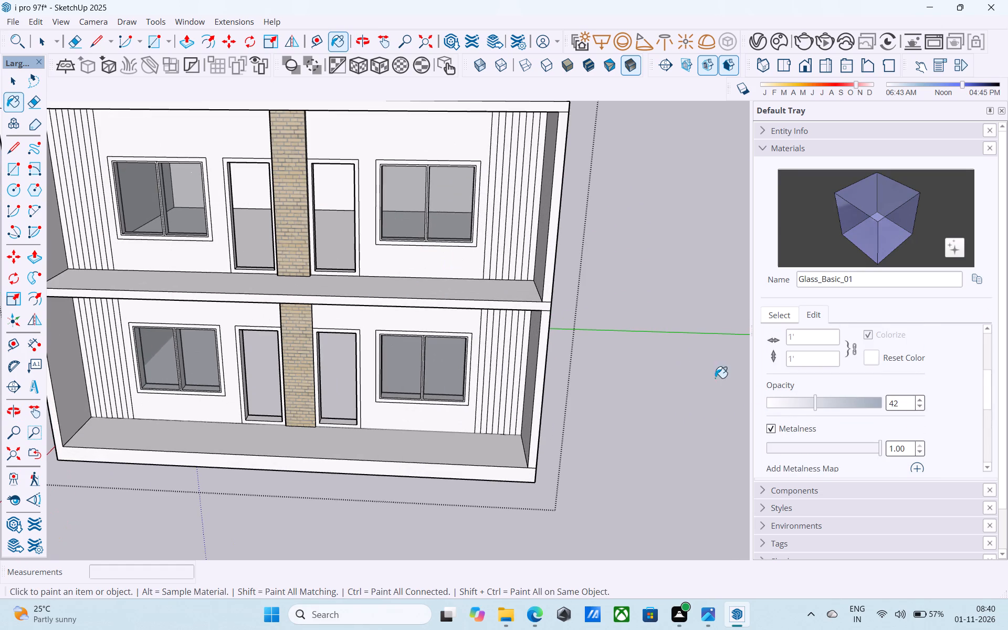
pyautogui.moveTo(816, 405); pyautogui.dragTo(895, 401)
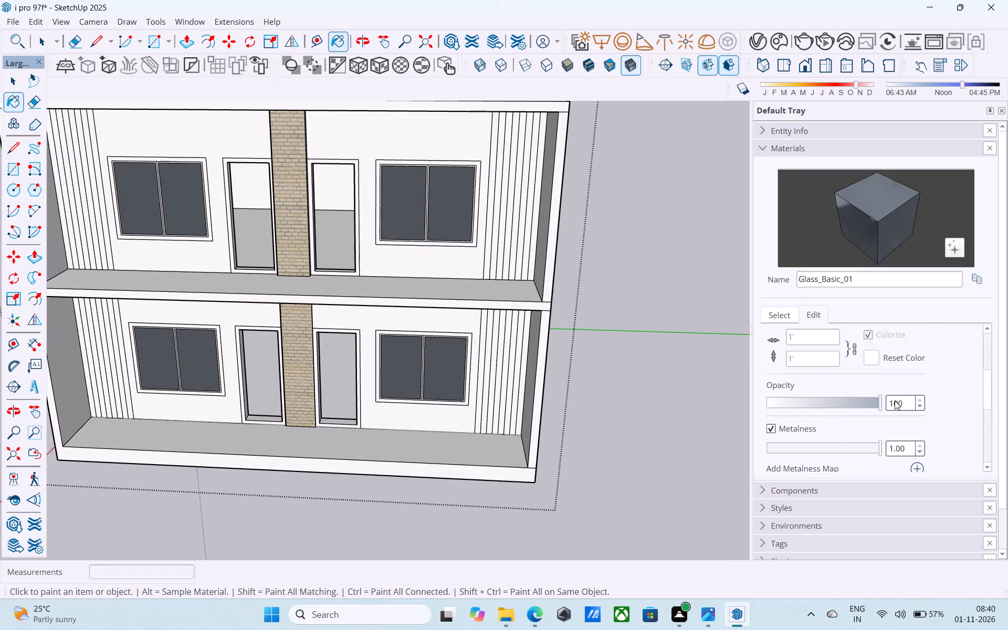
pyautogui.moveTo(895, 401); pyautogui.dragTo(836, 414)
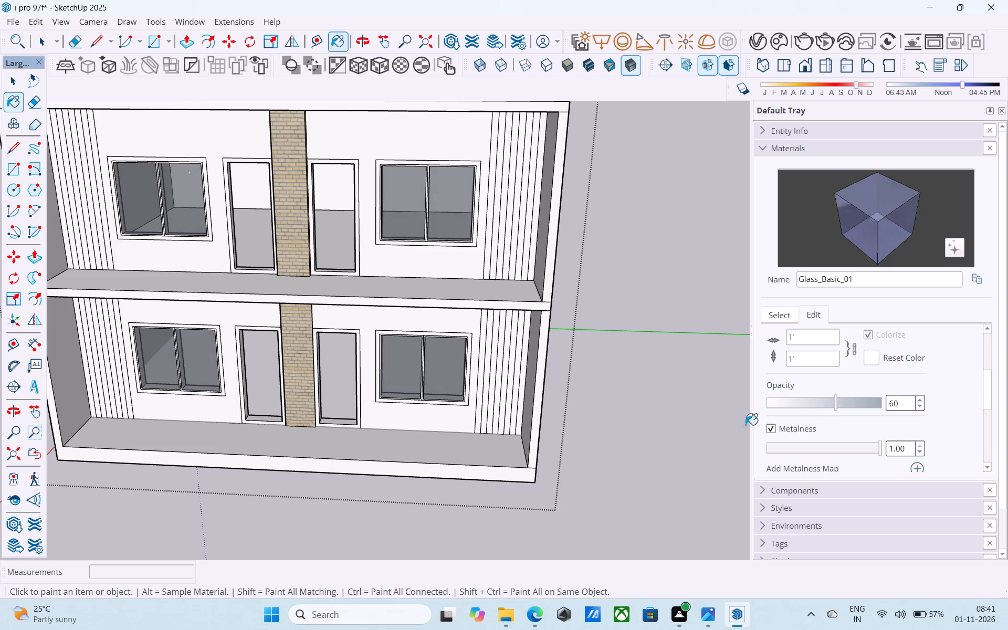
# Darken the colour of the Glass_Basic_01 material slightly using the colour wheel's brightness.
pyautogui.scroll(-5, 692, 427)
pyautogui.moveTo(692, 427); pyautogui.dragTo(634, 427, button='middle')
pyautogui.scroll(5, 348, 218)
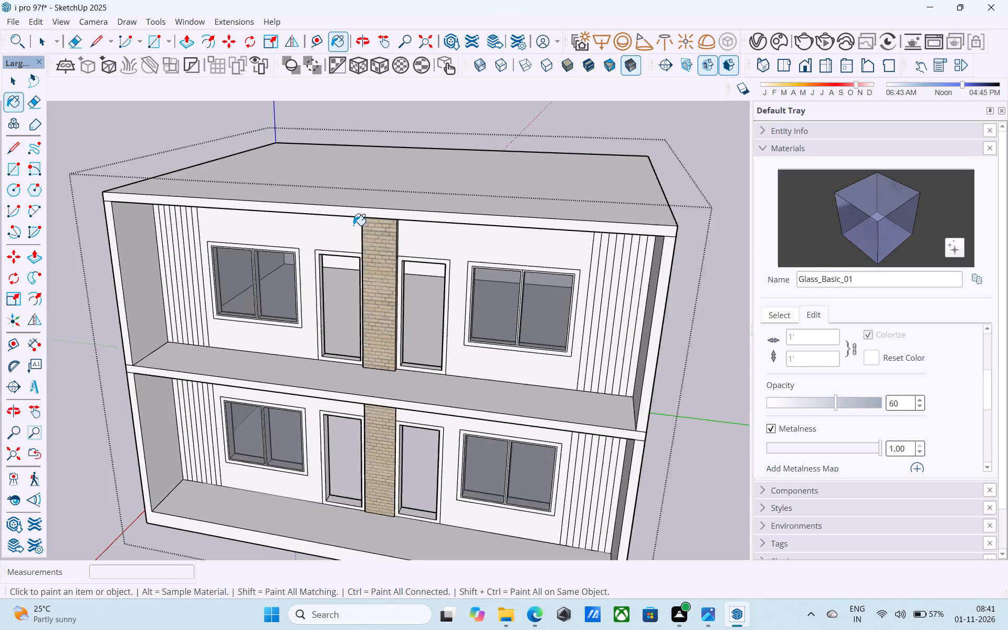
pyautogui.scroll(2, 353, 225)
pyautogui.moveTo(429, 310); pyautogui.dragTo(402, 298, button='middle')
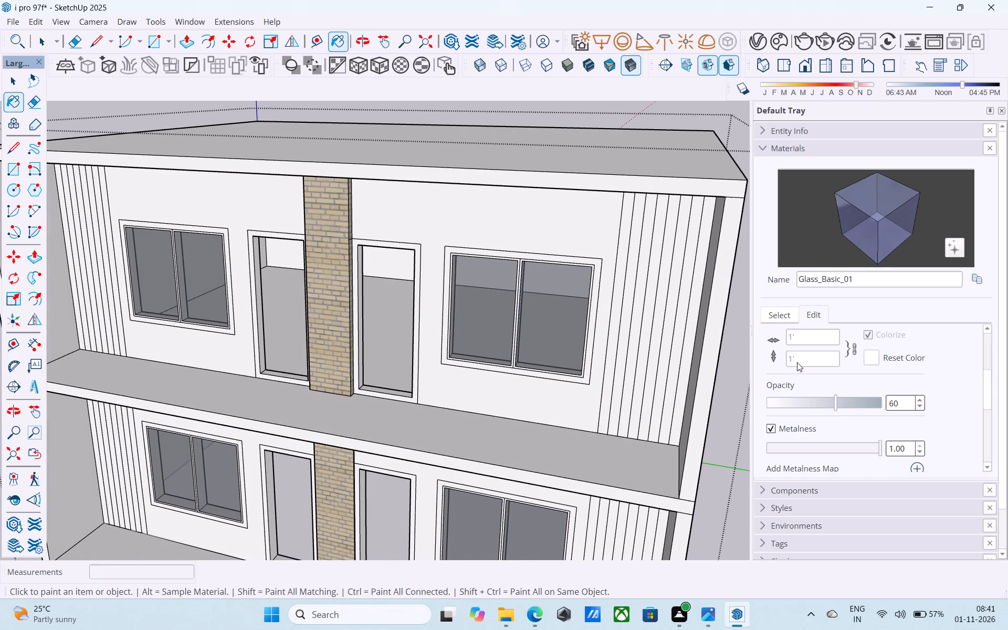
pyautogui.scroll(5, 797, 362)
pyautogui.moveTo(825, 378); pyautogui.dragTo(830, 375)
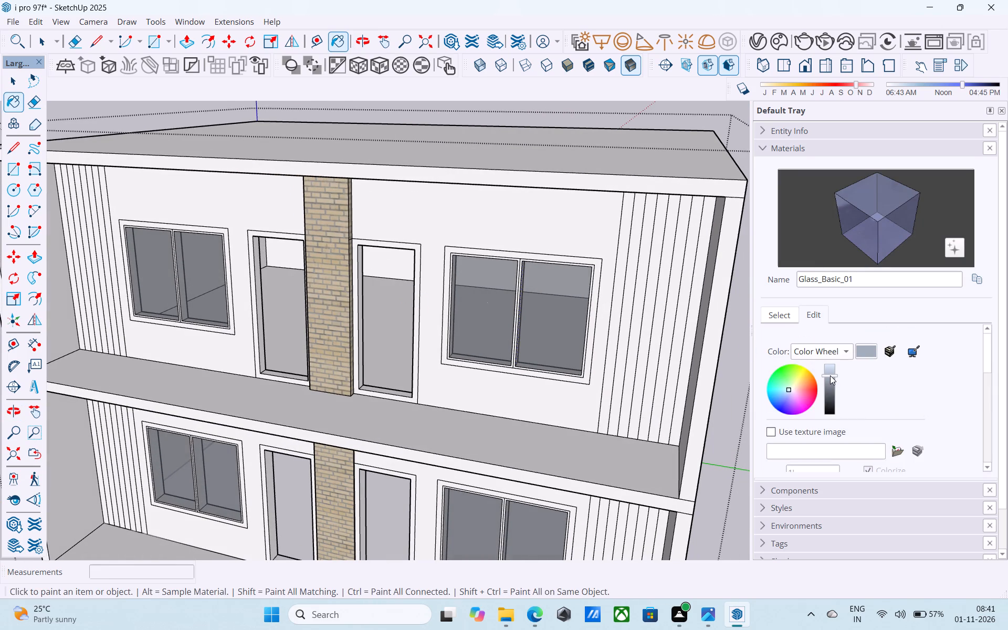
pyautogui.moveTo(830, 375); pyautogui.dragTo(833, 384)
# Paint the eight vertical wall strips beside the upper-storey left window with Wood_Veneer_15_1K from the Wood collection.
pyautogui.scroll(-7, 403, 380)
pyautogui.moveTo(421, 369); pyautogui.dragTo(422, 304, button='middle')
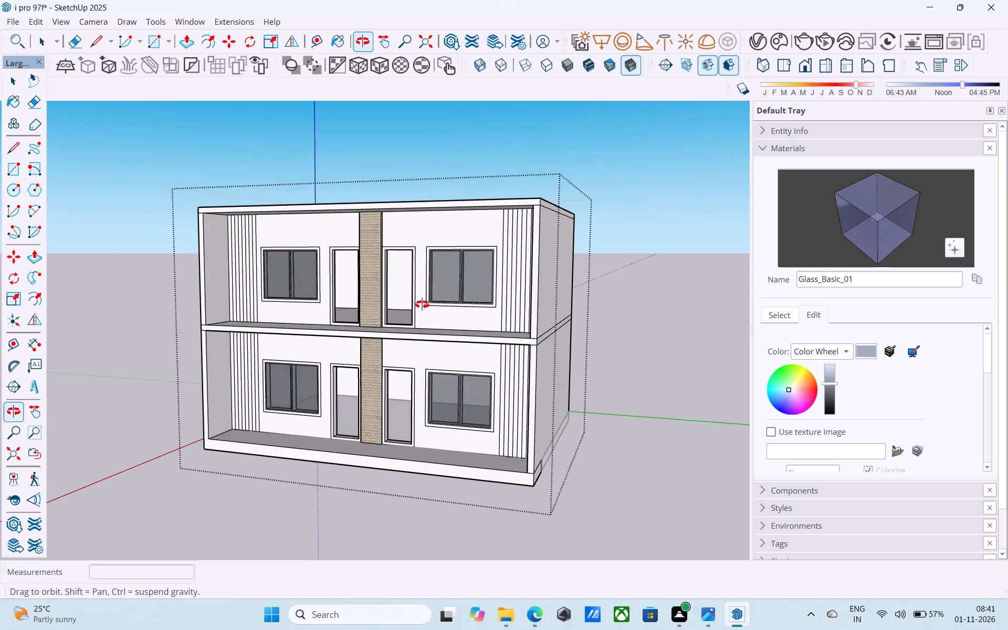
pyautogui.moveTo(422, 304); pyautogui.dragTo(560, 369, button='middle')
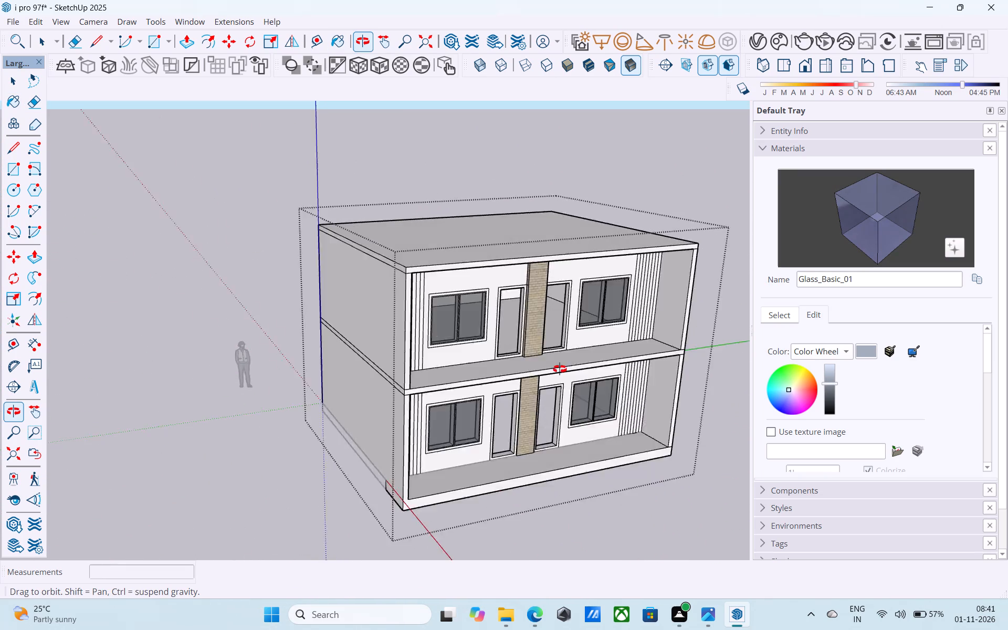
pyautogui.moveTo(560, 369); pyautogui.dragTo(438, 382, button='middle')
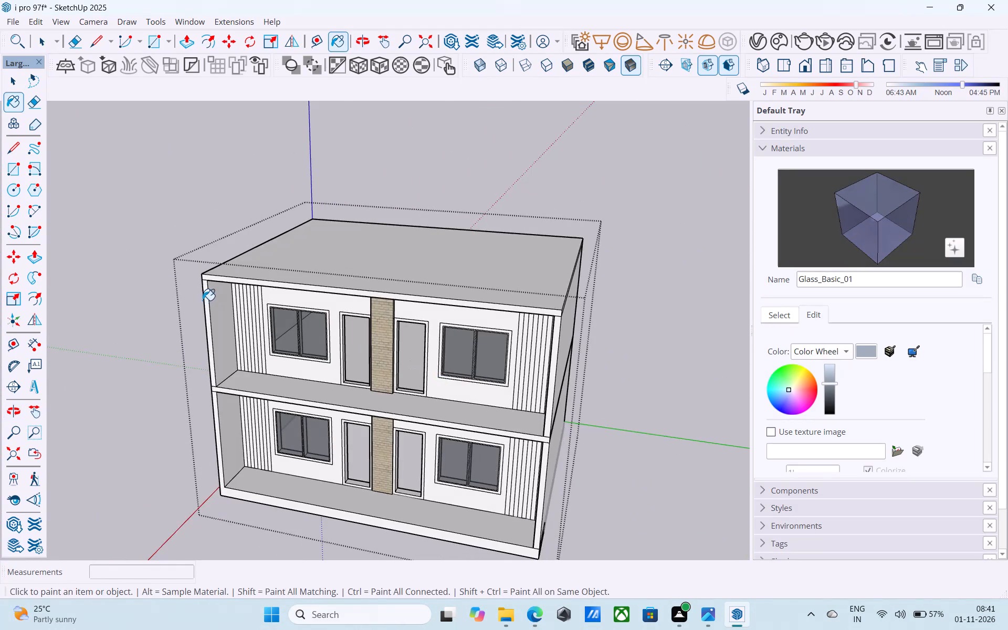
pyautogui.scroll(-3, 204, 300)
pyautogui.moveTo(205, 306); pyautogui.dragTo(296, 336, button='middle')
pyautogui.click(782, 317)
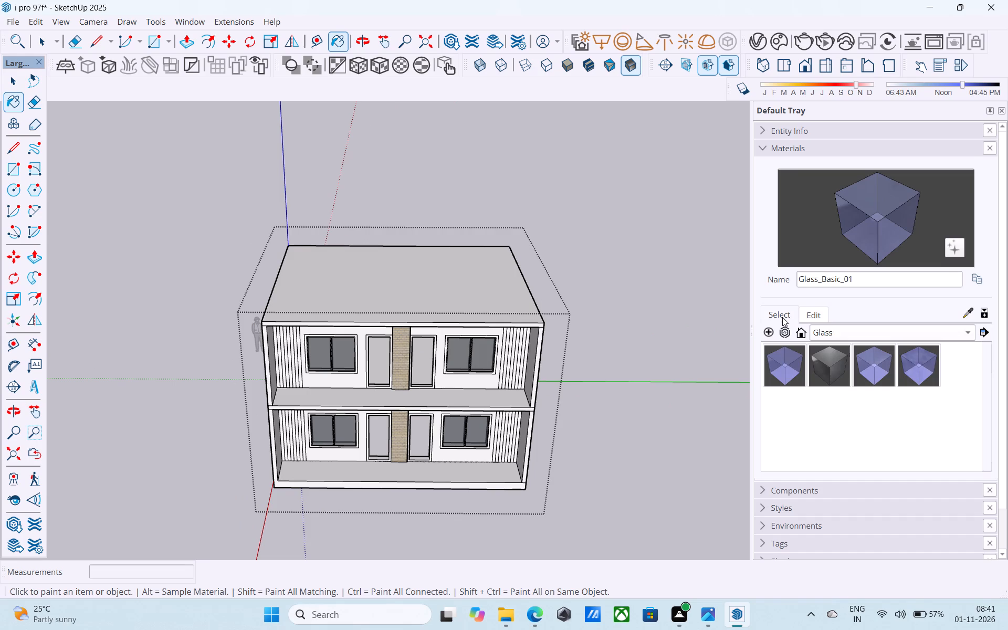
pyautogui.click(844, 329)
pyautogui.click(843, 442)
pyautogui.click(821, 403)
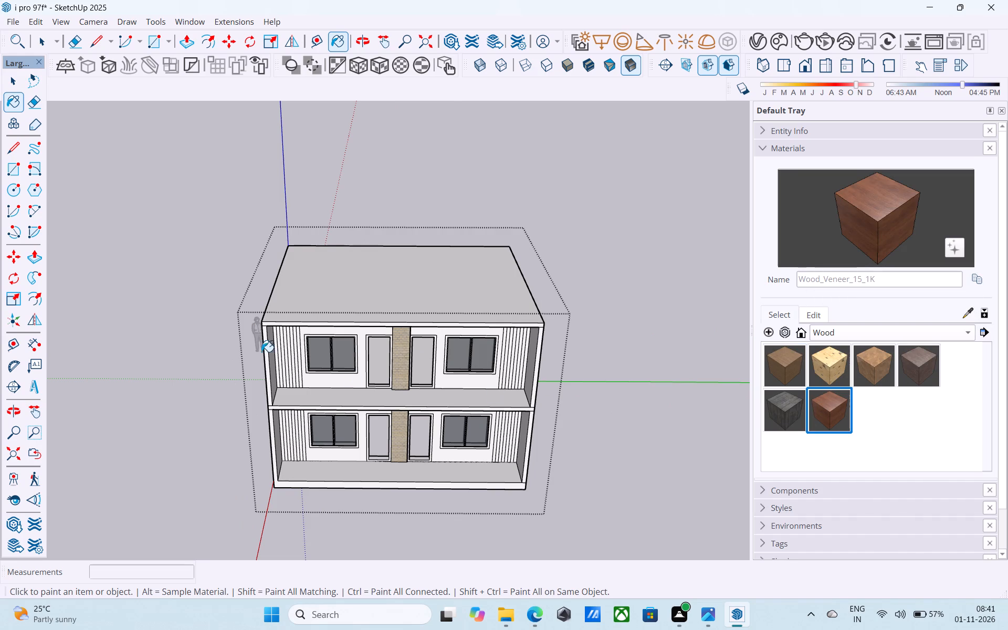
pyautogui.scroll(6, 258, 344)
pyautogui.scroll(5, 387, 332)
pyautogui.click(366, 317)
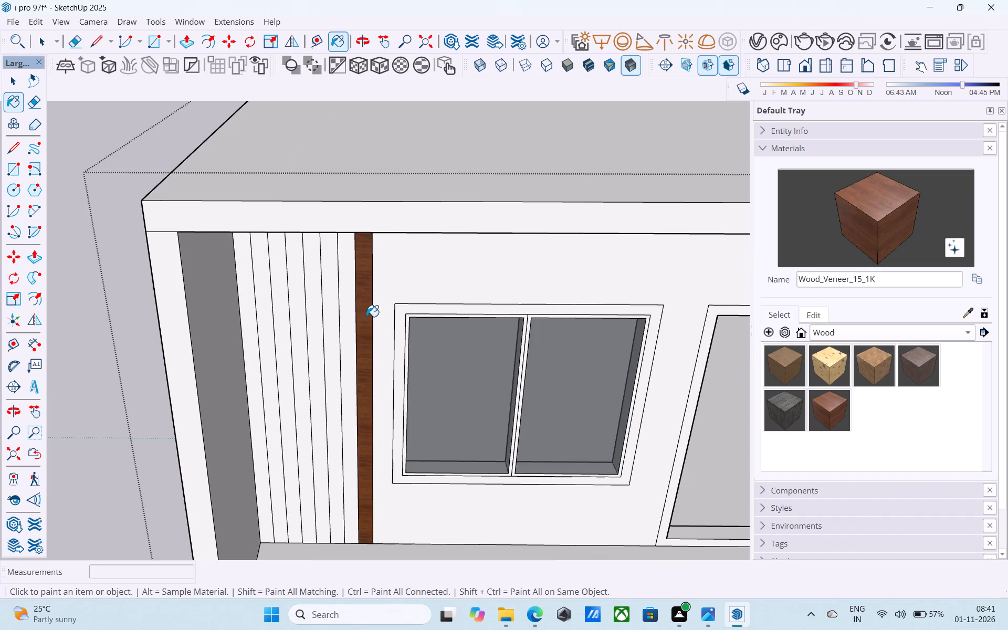
pyautogui.click(348, 303)
pyautogui.click(333, 297)
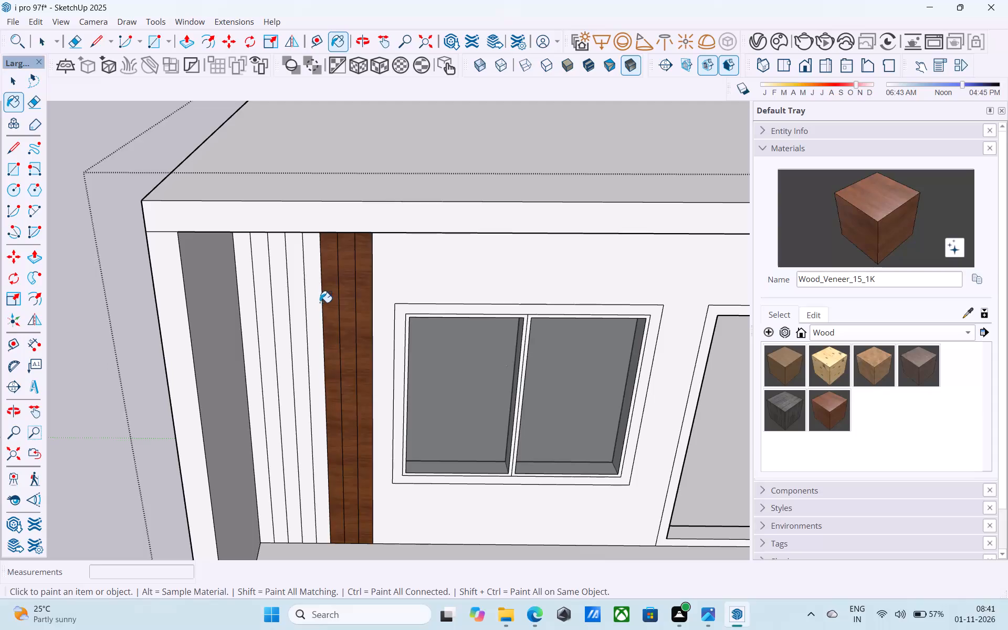
pyautogui.click(317, 299)
pyautogui.click(297, 283)
pyautogui.click(278, 280)
pyautogui.click(265, 274)
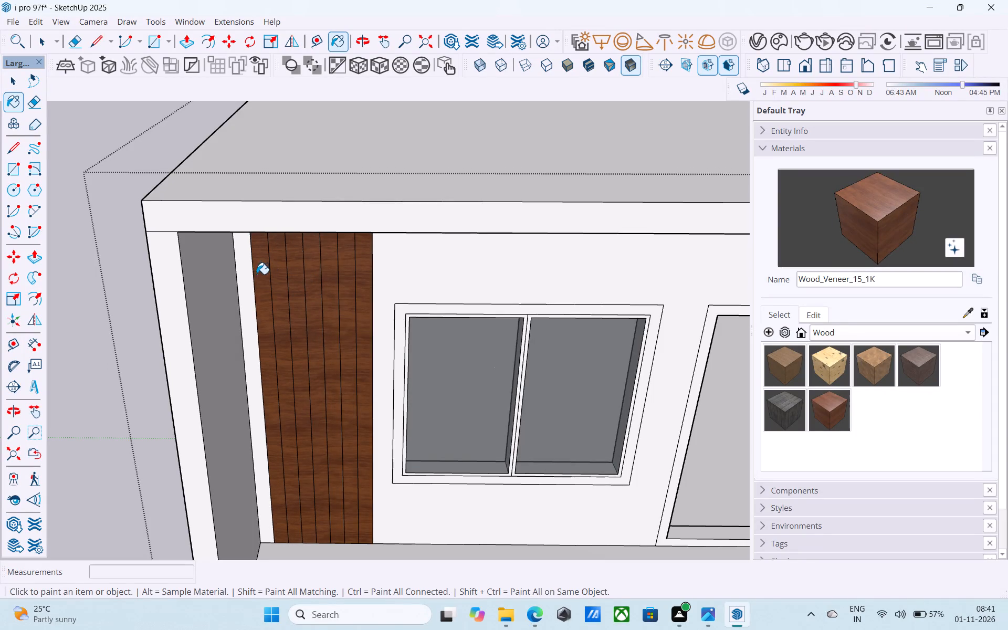
pyautogui.click(247, 277)
# Paint the eight vertical wall strips beside the upper-storey right window with Wood_Veneer_15_1K.
pyautogui.scroll(-20, 191, 301)
pyautogui.scroll(-1, 191, 301)
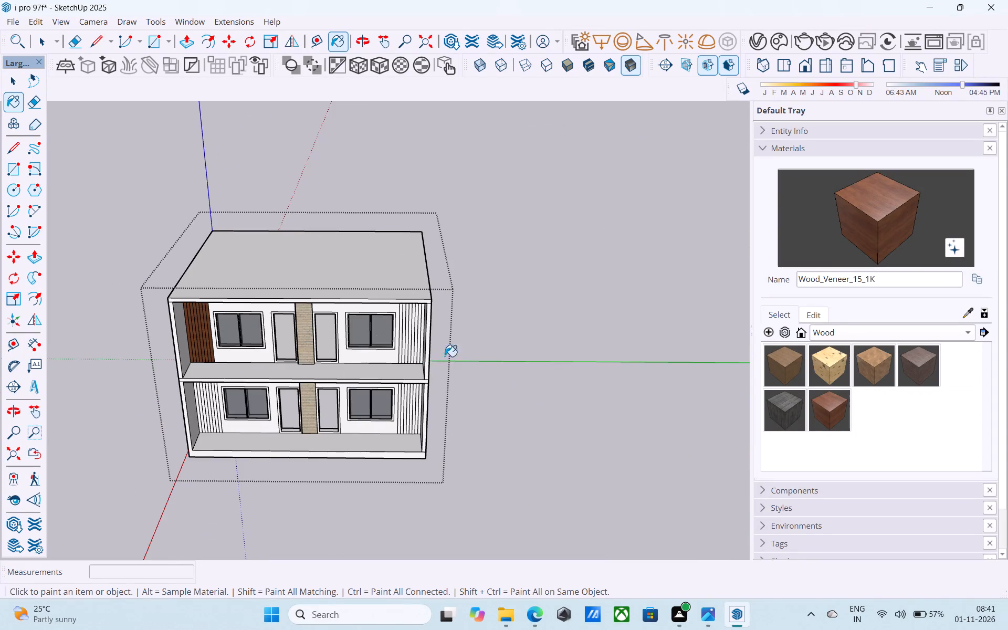
pyautogui.scroll(18, 396, 343)
pyautogui.click(412, 322)
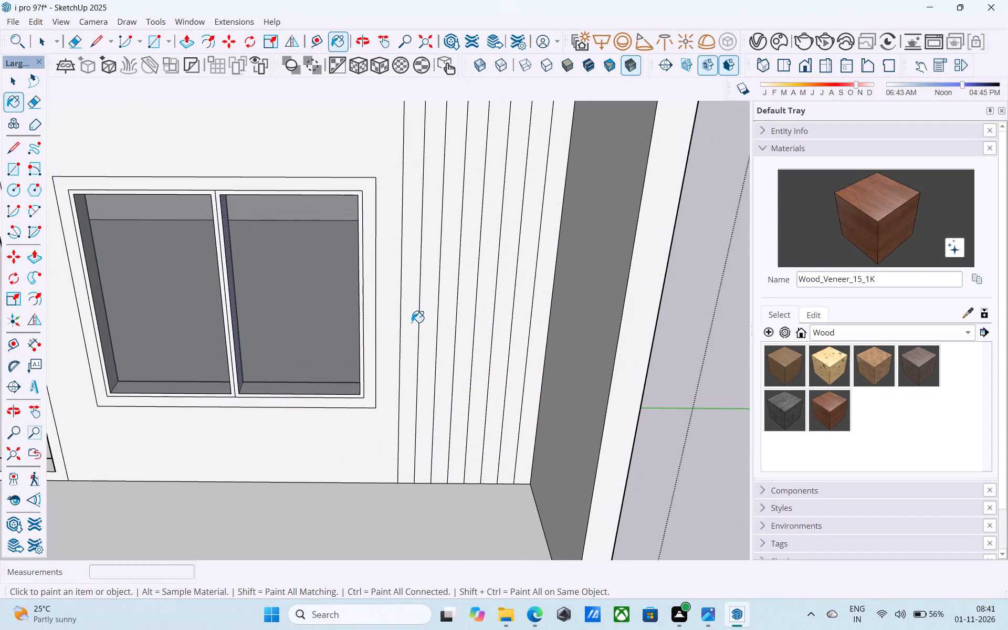
pyautogui.click(423, 316)
pyautogui.click(445, 304)
pyautogui.click(463, 296)
pyautogui.click(478, 291)
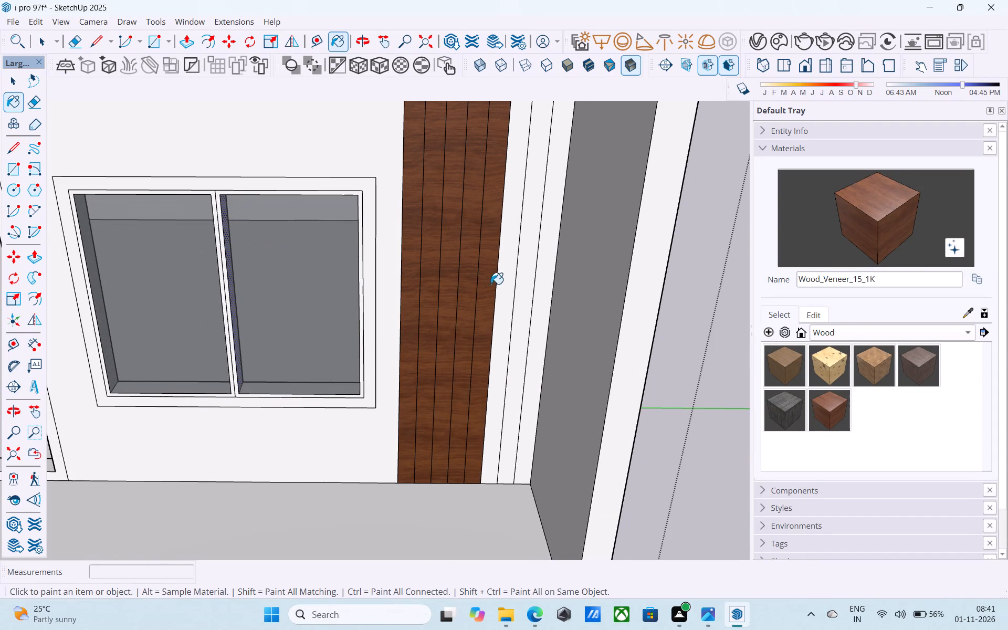
pyautogui.click(515, 275)
pyautogui.click(528, 269)
pyautogui.click(542, 264)
# Paint the eight vertical wall strips beside the lower-storey right window with Wood_Veneer_15_1K.
pyautogui.scroll(-4, 542, 258)
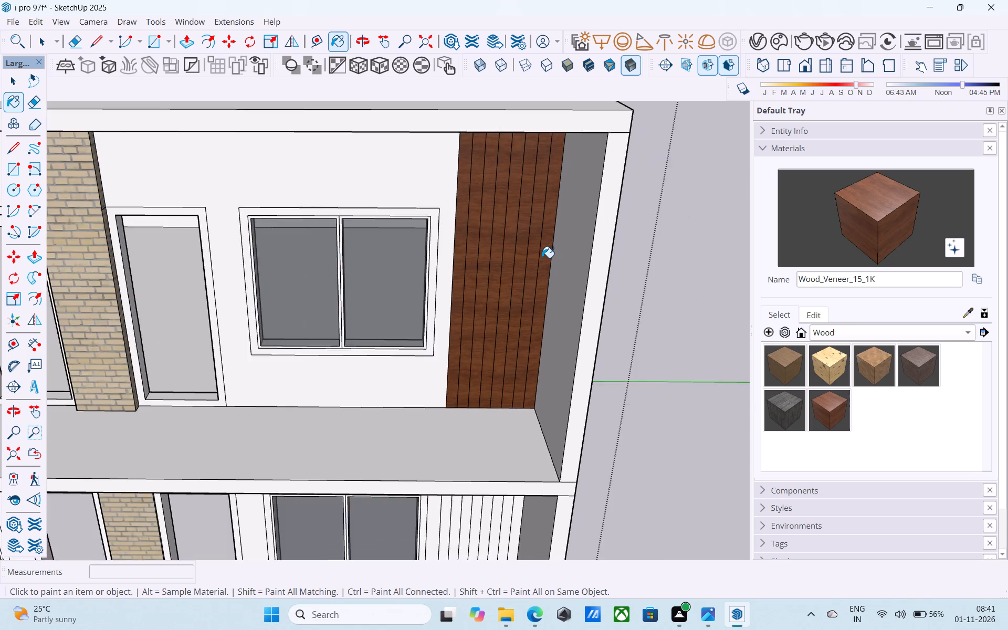
pyautogui.scroll(-11, 542, 258)
pyautogui.scroll(13, 530, 363)
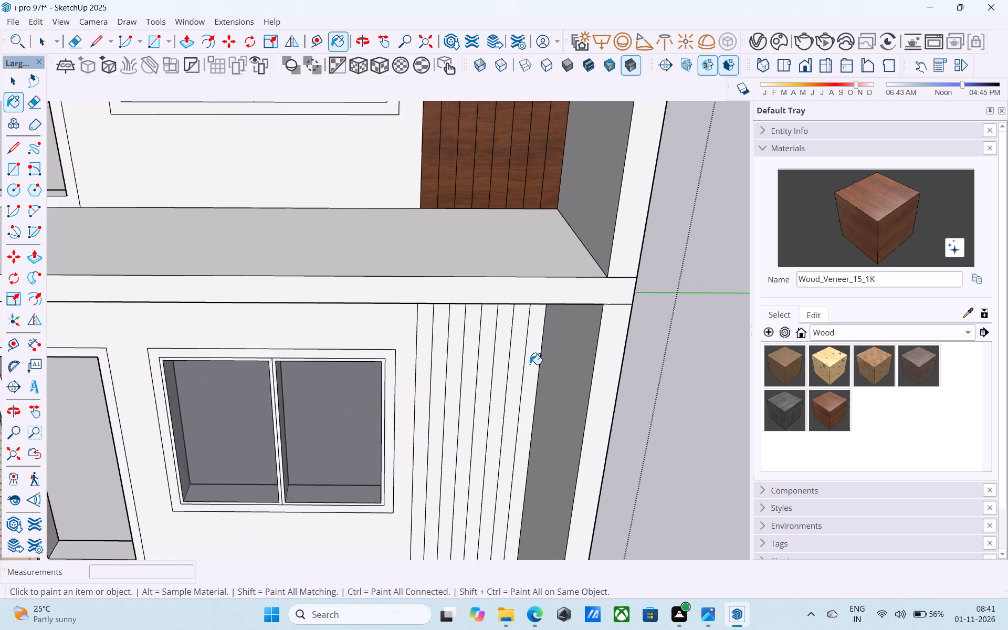
pyautogui.scroll(7, 530, 364)
pyautogui.click(530, 364)
pyautogui.click(507, 342)
pyautogui.click(479, 323)
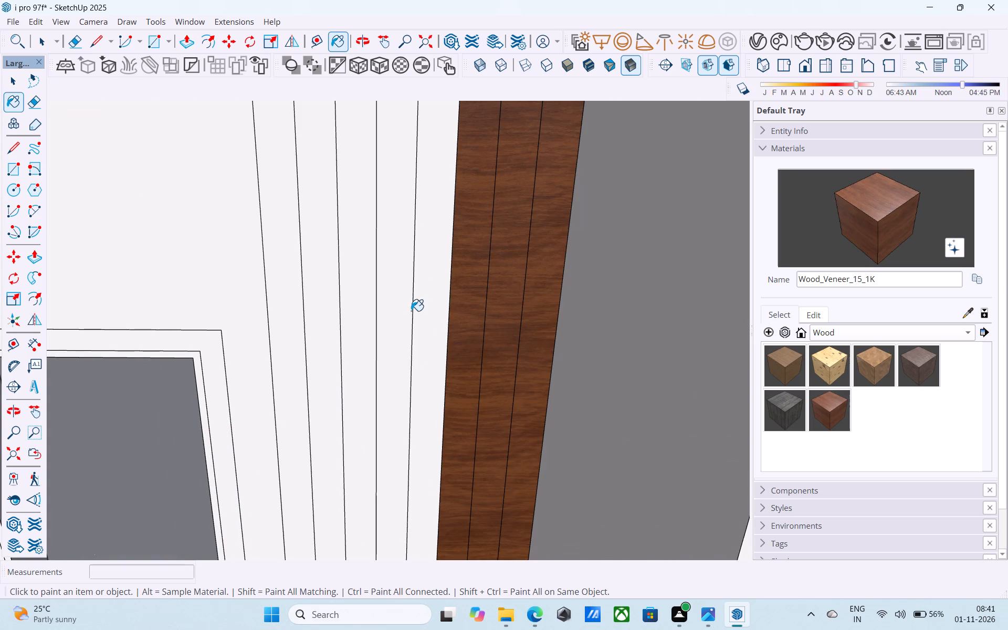
pyautogui.click(429, 282)
pyautogui.click(405, 260)
pyautogui.click(370, 256)
pyautogui.click(337, 253)
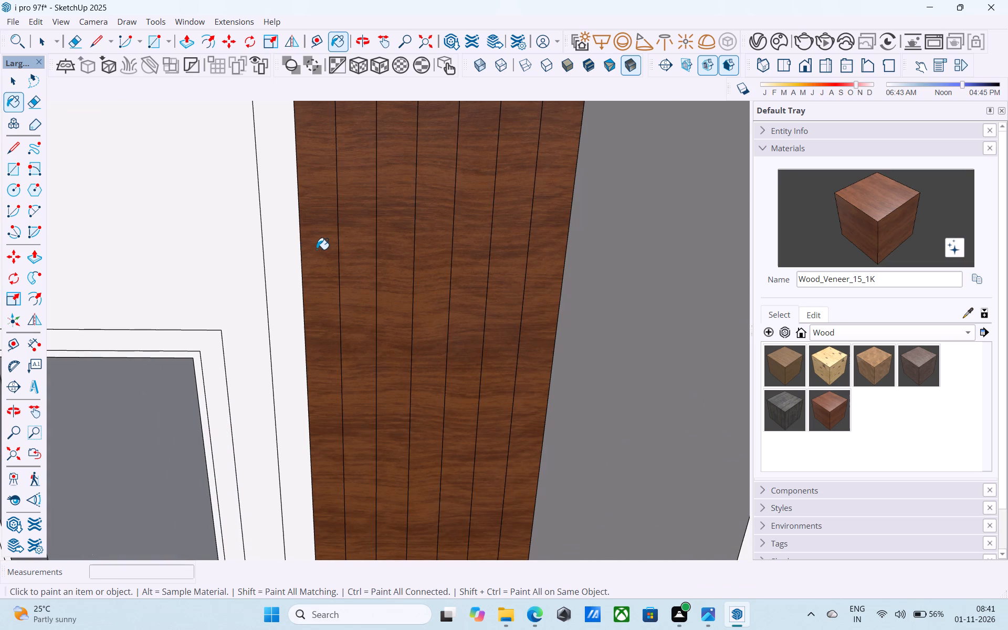
pyautogui.click(299, 248)
# Paint the eight vertical wall strips beside the lower-storey left window with Wood_Veneer_15_1K.
pyautogui.scroll(-17, 426, 230)
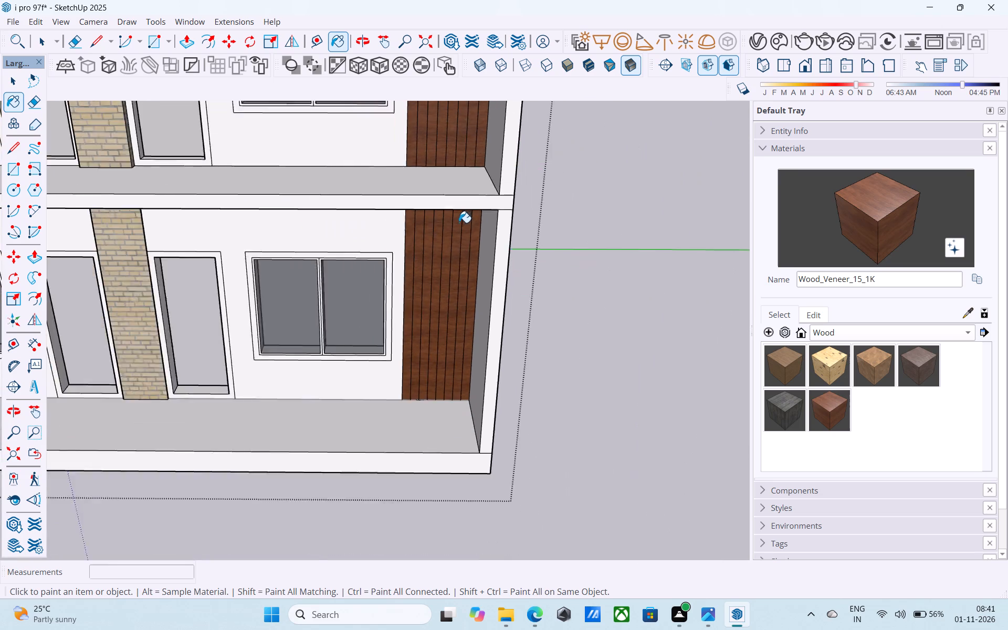
pyautogui.scroll(-4, 459, 223)
pyautogui.scroll(-5, 570, 215)
pyautogui.scroll(5, 206, 219)
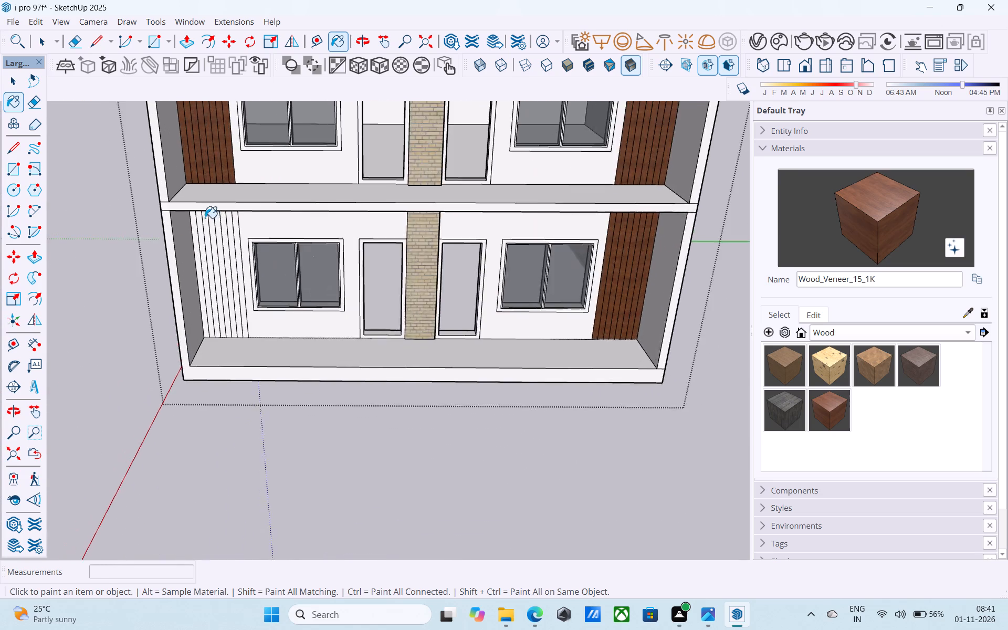
pyautogui.scroll(17, 205, 218)
pyautogui.click(161, 229)
pyautogui.click(177, 223)
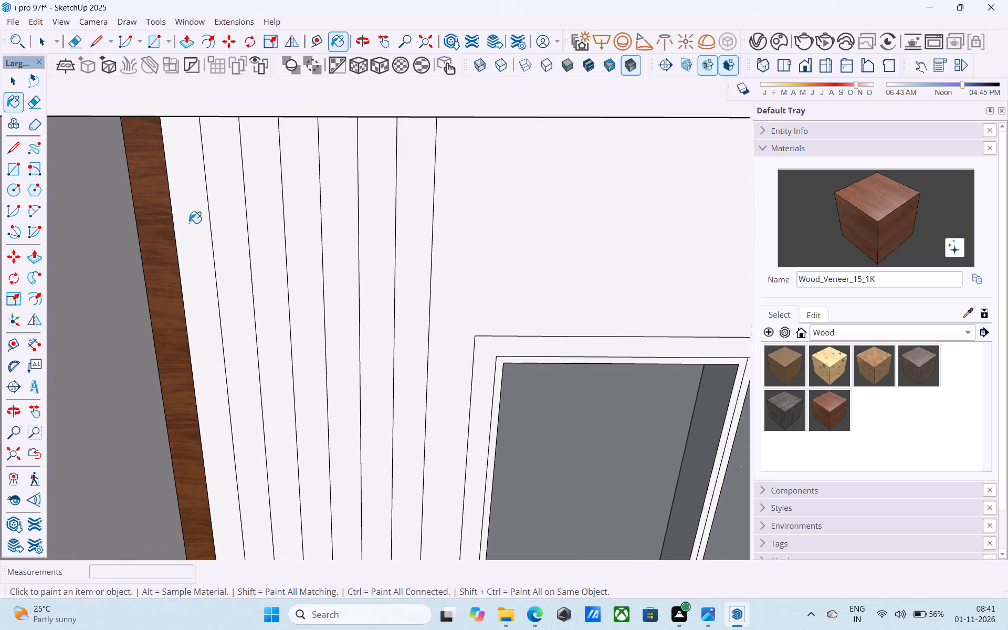
pyautogui.click(223, 218)
pyautogui.click(250, 215)
pyautogui.click(295, 214)
pyautogui.click(333, 213)
pyautogui.click(369, 208)
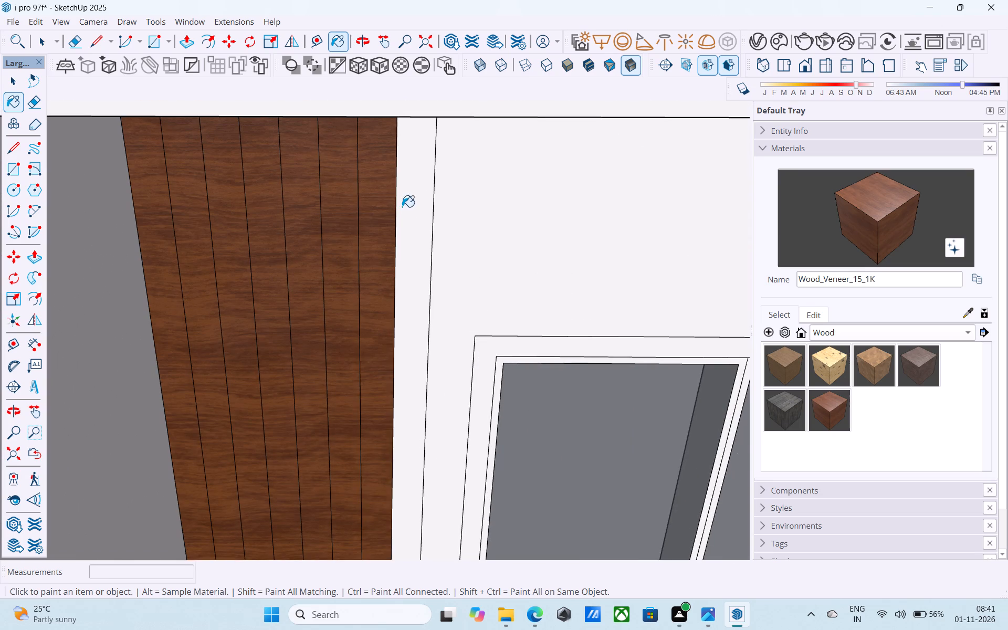
pyautogui.click(407, 205)
# Paint the outer frame and both inner sash frames of the lower-storey left window with Wood_Veneer_15_1K.
pyautogui.scroll(-12, 315, 213)
pyautogui.scroll(5, 494, 284)
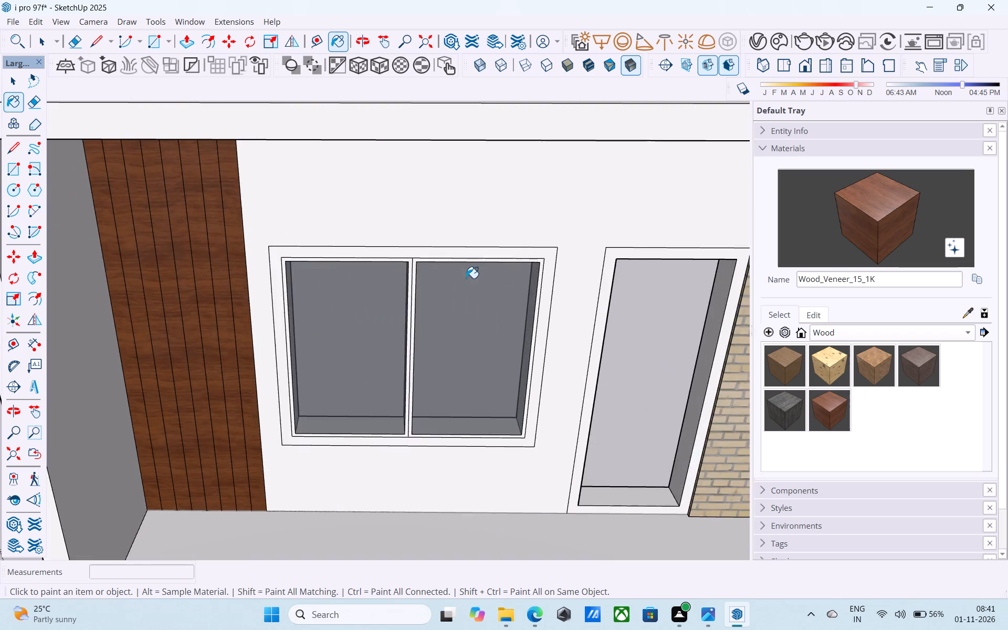
pyautogui.scroll(13, 466, 278)
pyautogui.click(348, 227)
pyautogui.click(357, 220)
pyautogui.click(357, 209)
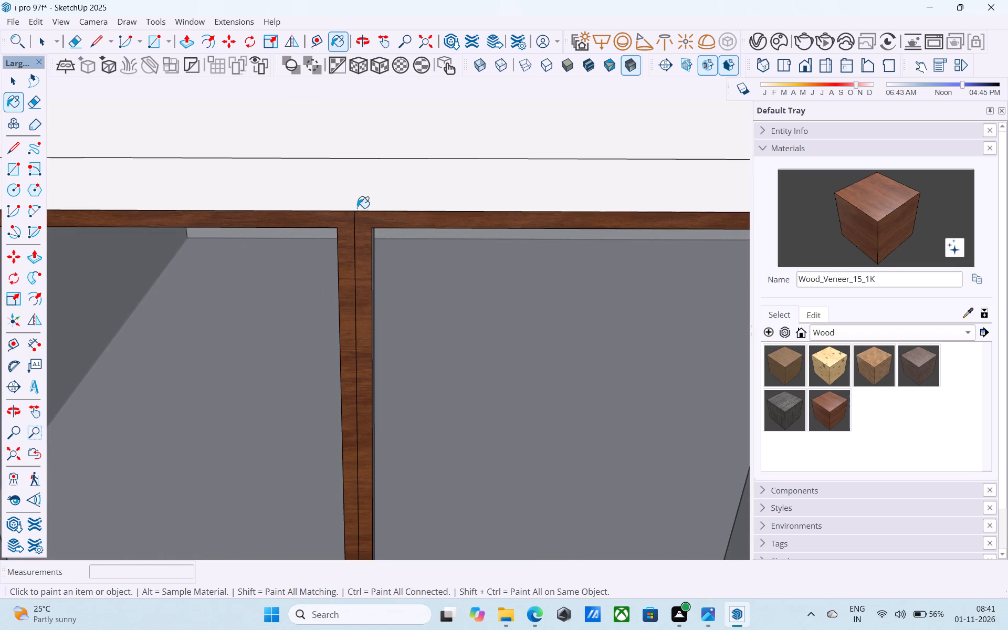
# Paint both lower-storey door frames and the outer frame of the lower-storey right window with Wood_Veneer_15_1K.
pyautogui.scroll(-17, 346, 199)
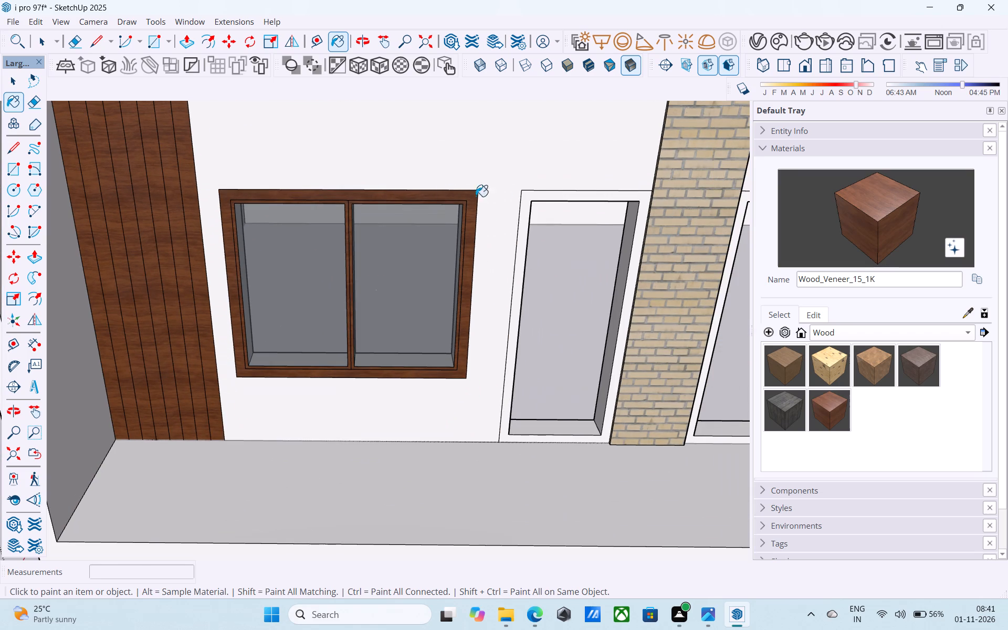
pyautogui.click(531, 196)
pyautogui.scroll(-5, 373, 209)
pyautogui.scroll(-4, 219, 242)
pyautogui.scroll(4, 543, 224)
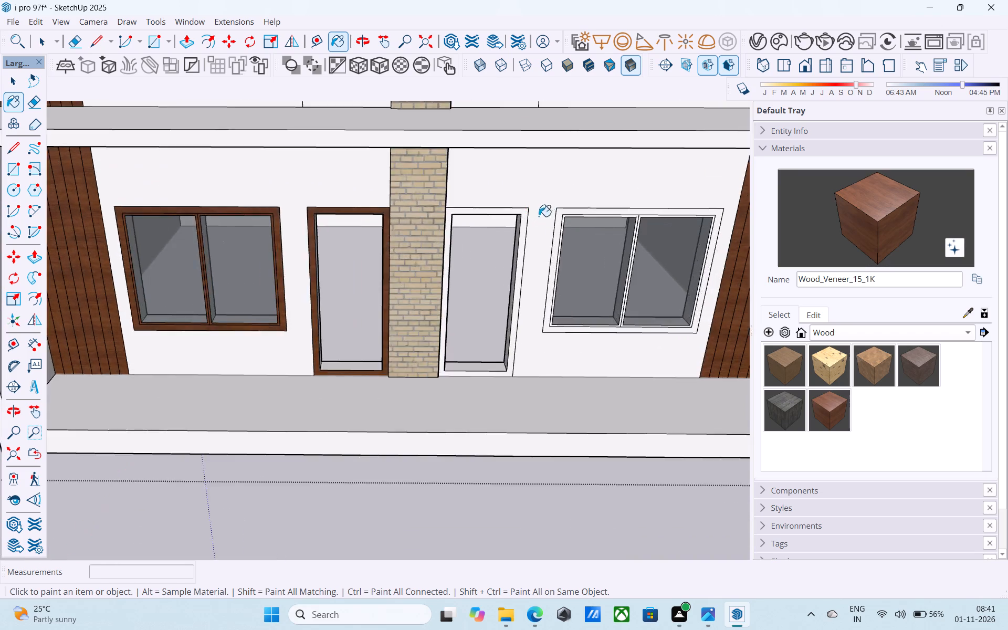
pyautogui.scroll(9, 539, 216)
pyautogui.click(521, 212)
pyautogui.click(615, 206)
# Paint the outer frame and both inner sash frames of the upper-storey right window with Wood_Veneer_15_1K.
pyautogui.scroll(-10, 365, 231)
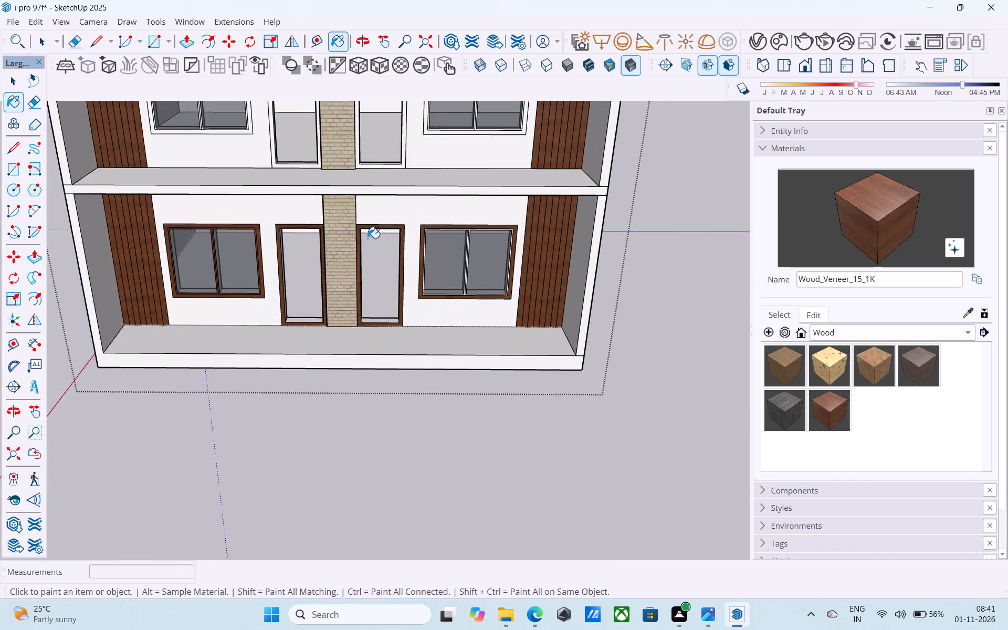
pyautogui.scroll(-1, 367, 238)
pyautogui.middleClick(492, 236)
pyautogui.scroll(-5, 418, 325)
pyautogui.scroll(4, 429, 164)
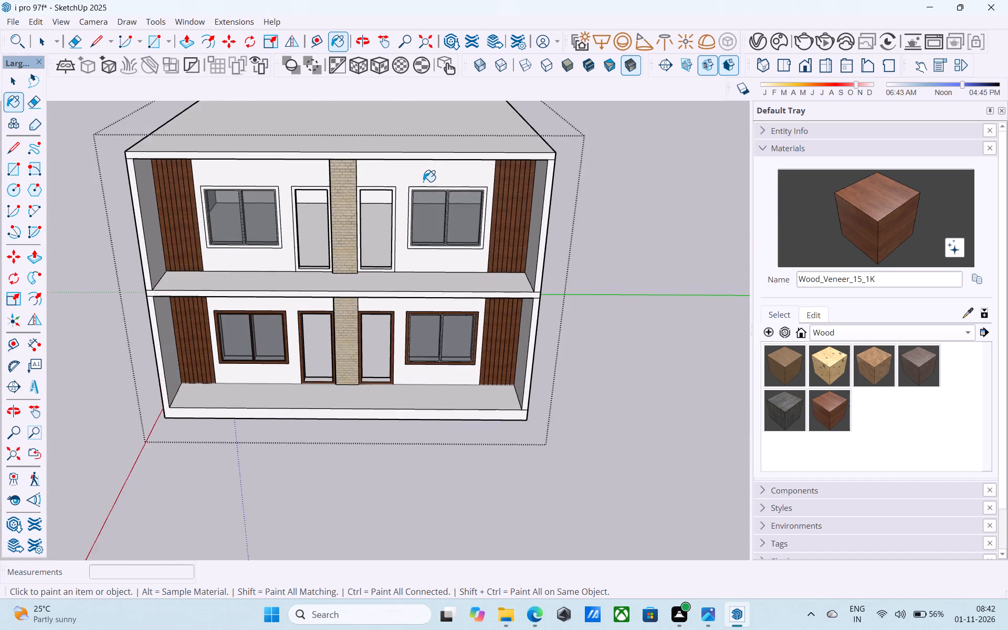
pyautogui.scroll(20, 423, 181)
pyautogui.scroll(5, 423, 181)
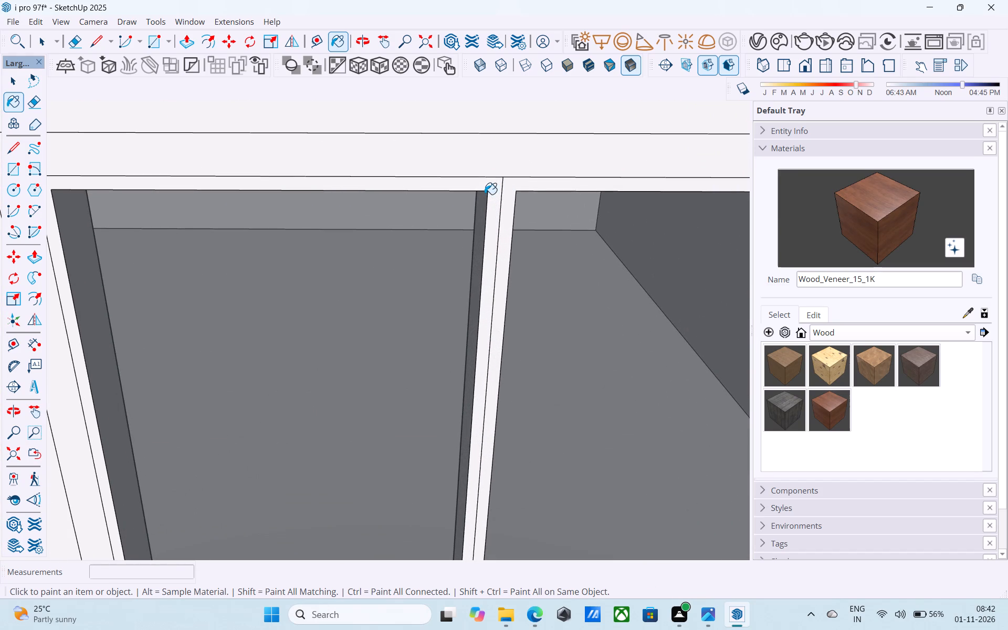
pyautogui.click(494, 187)
pyautogui.click(492, 169)
pyautogui.click(507, 185)
# Paint the two upper-storey door frames beside the brick strip with Wood_Veneer_15_1K.
pyautogui.scroll(-8, 506, 182)
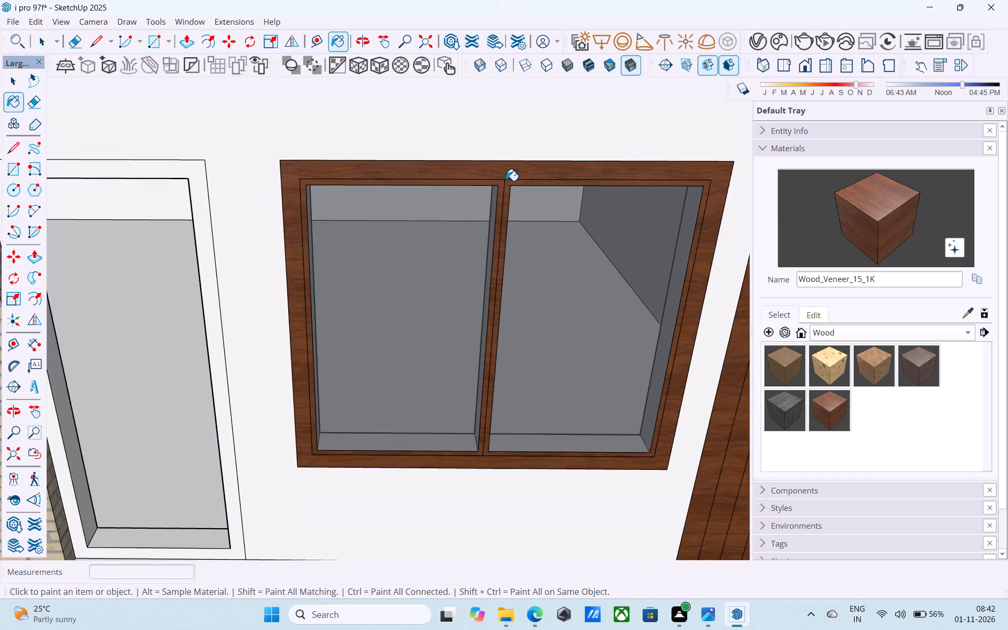
pyautogui.scroll(-15, 506, 181)
pyautogui.scroll(5, 360, 184)
pyautogui.click(370, 171)
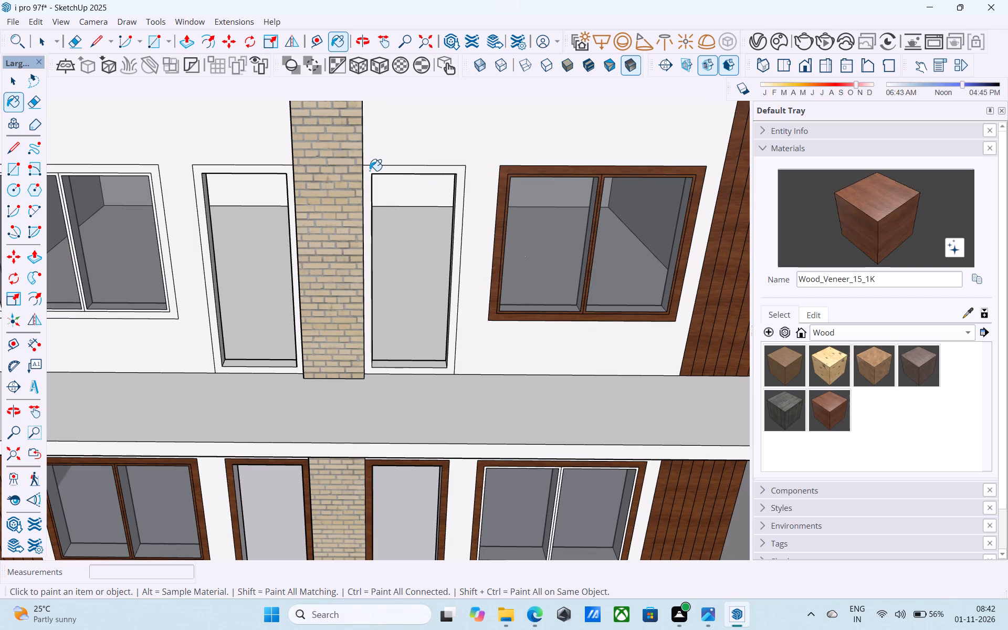
pyautogui.click(267, 169)
# Paint the outer frame and both inner sash frames of the upper-storey left window with Wood_Veneer_15_1K.
pyautogui.scroll(-10, 492, 172)
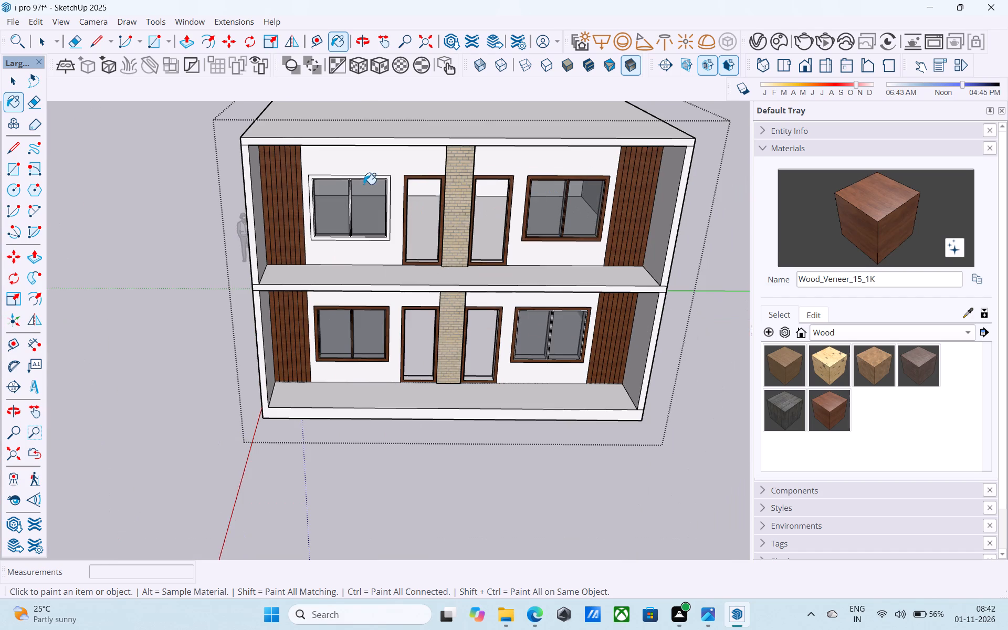
pyautogui.scroll(20, 331, 183)
pyautogui.scroll(6, 331, 183)
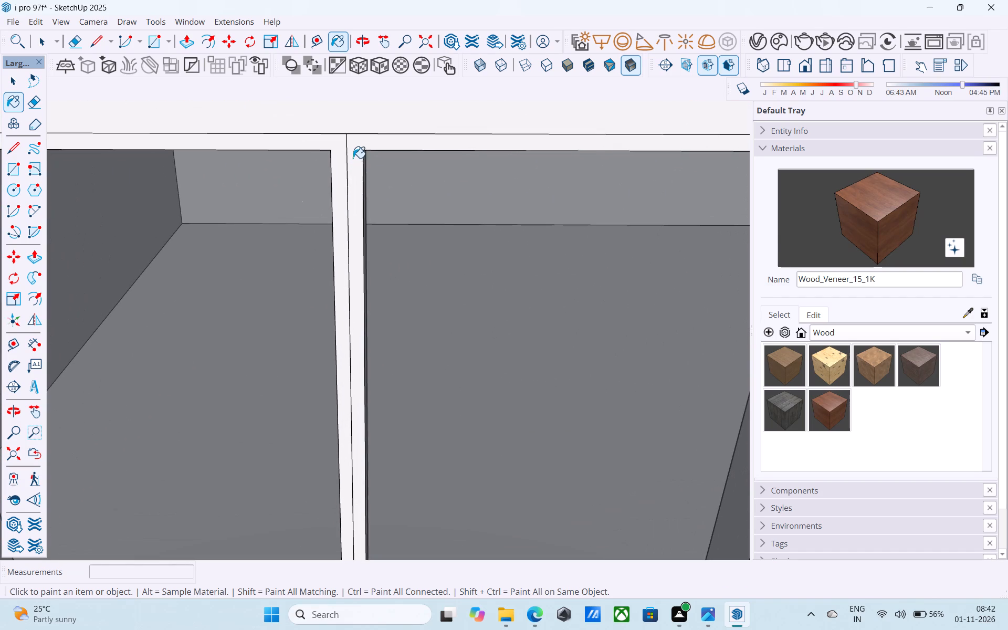
pyautogui.click(351, 149)
pyautogui.click(342, 142)
pyautogui.click(342, 127)
# Examine the painted frames and wall strips across both storeys of the front facade.
pyautogui.scroll(-14, 355, 123)
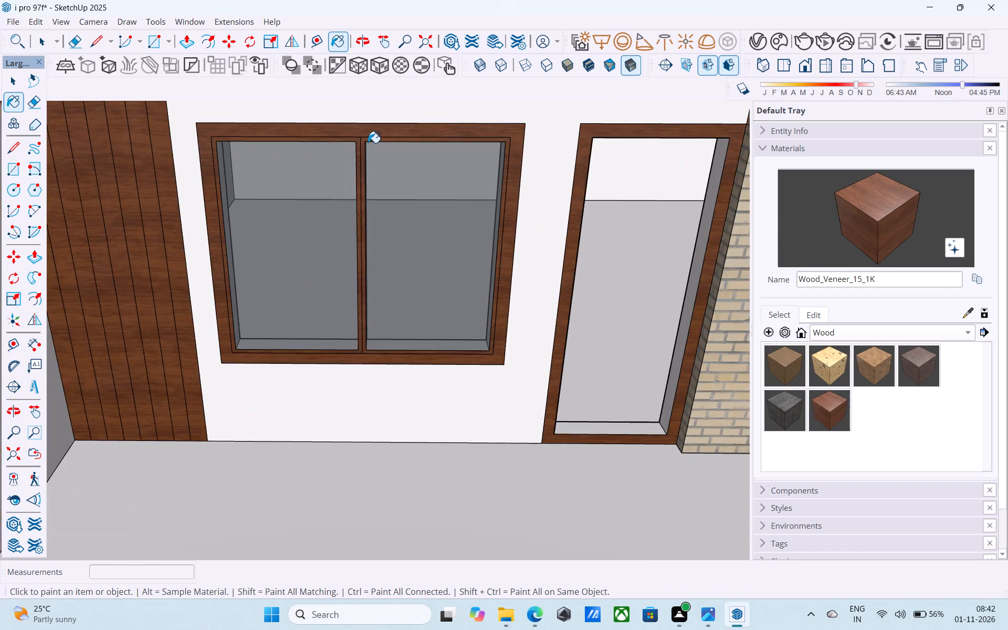
pyautogui.scroll(-19, 368, 143)
pyautogui.moveTo(438, 278); pyautogui.dragTo(440, 199, button='middle')
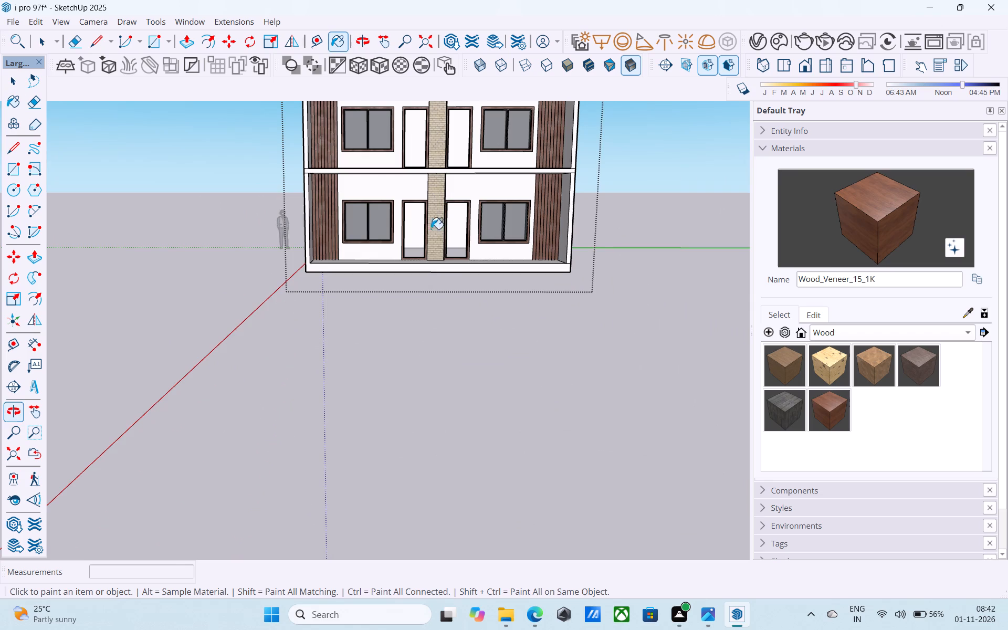
pyautogui.scroll(-10, 433, 287)
pyautogui.scroll(12, 428, 204)
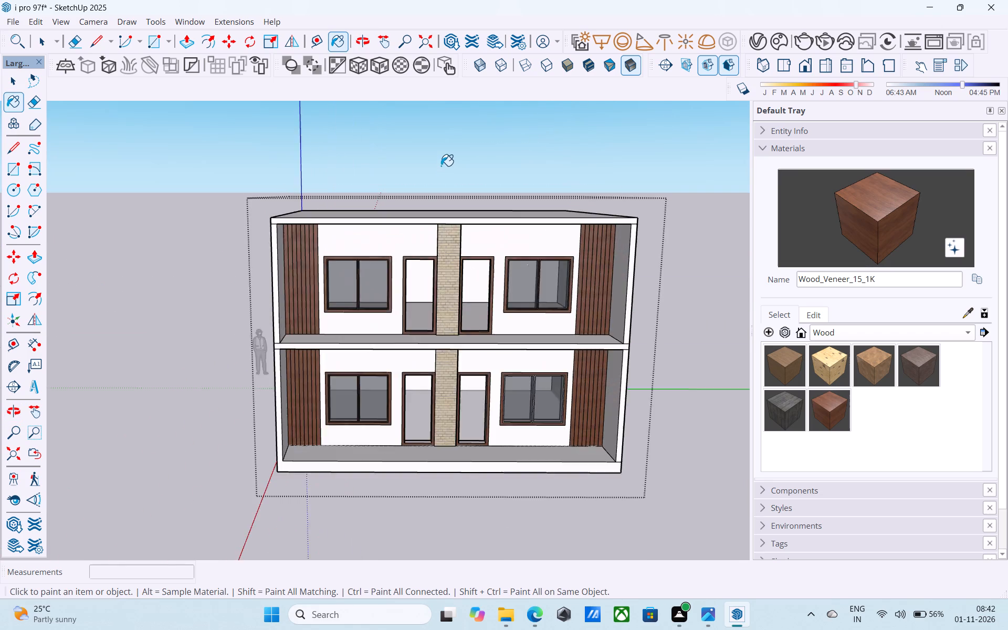
pyautogui.scroll(4, 441, 166)
pyautogui.moveTo(449, 219); pyautogui.dragTo(443, 176, button='middle')
pyautogui.scroll(1, 443, 176)
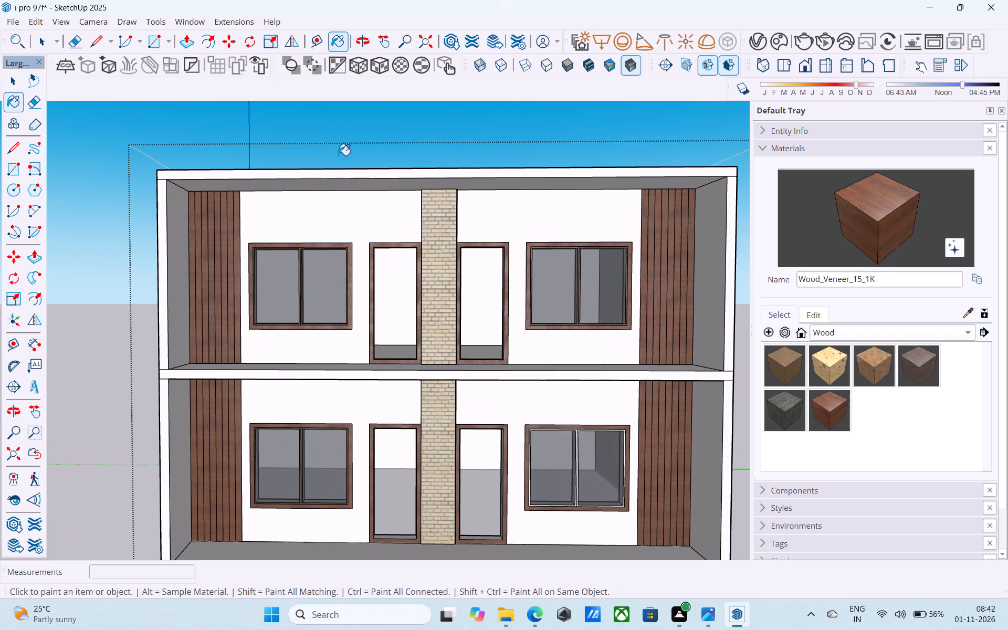
# Import the porta+4 door model from the Downloads folder and place it on the ground in front of the building.
pyautogui.click(18, 22)
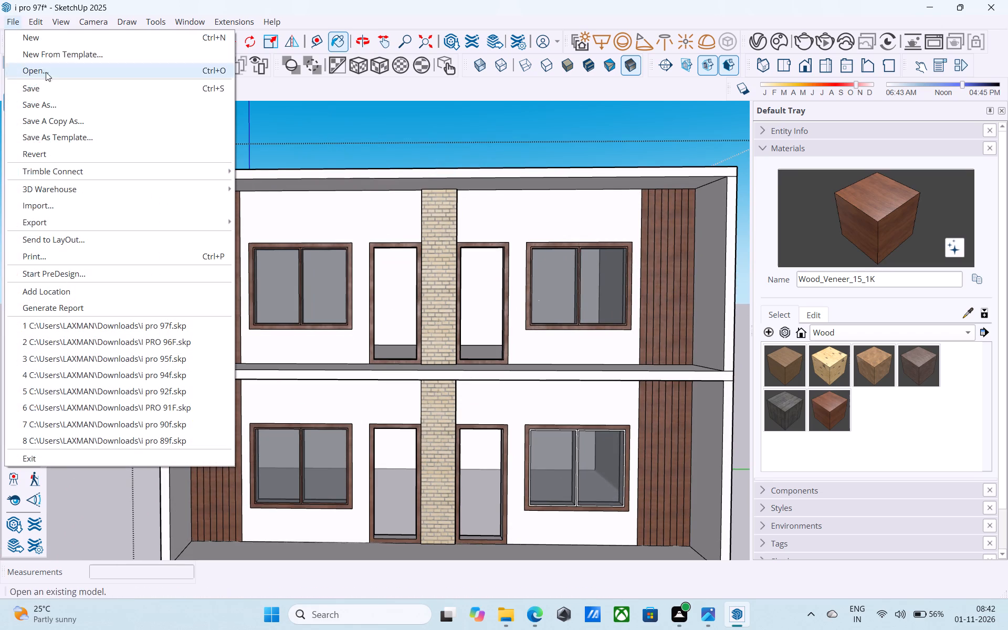
pyautogui.click(65, 203)
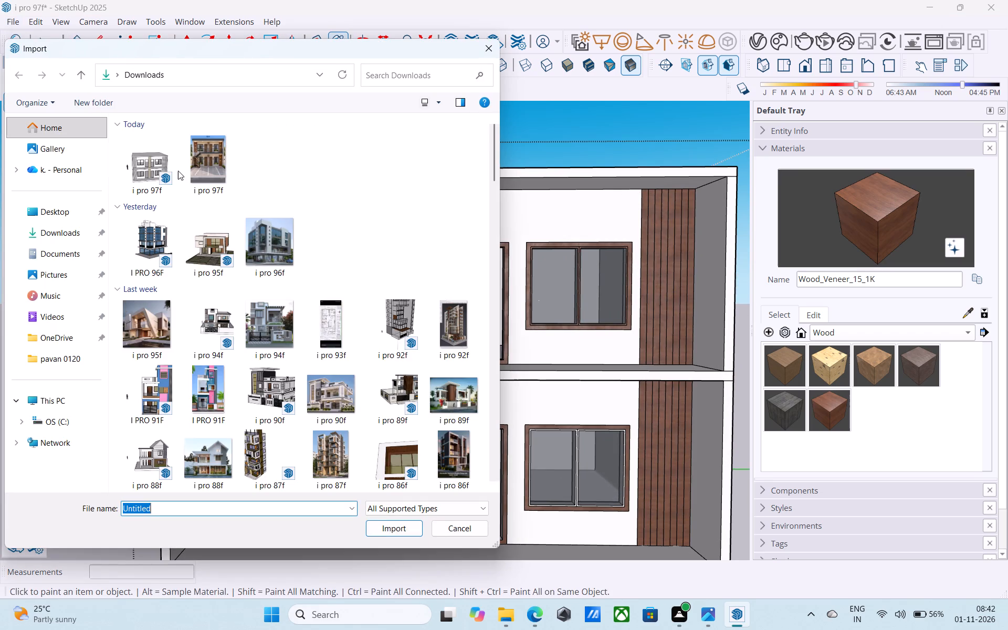
pyautogui.scroll(-7, 194, 264)
pyautogui.scroll(-1, 242, 271)
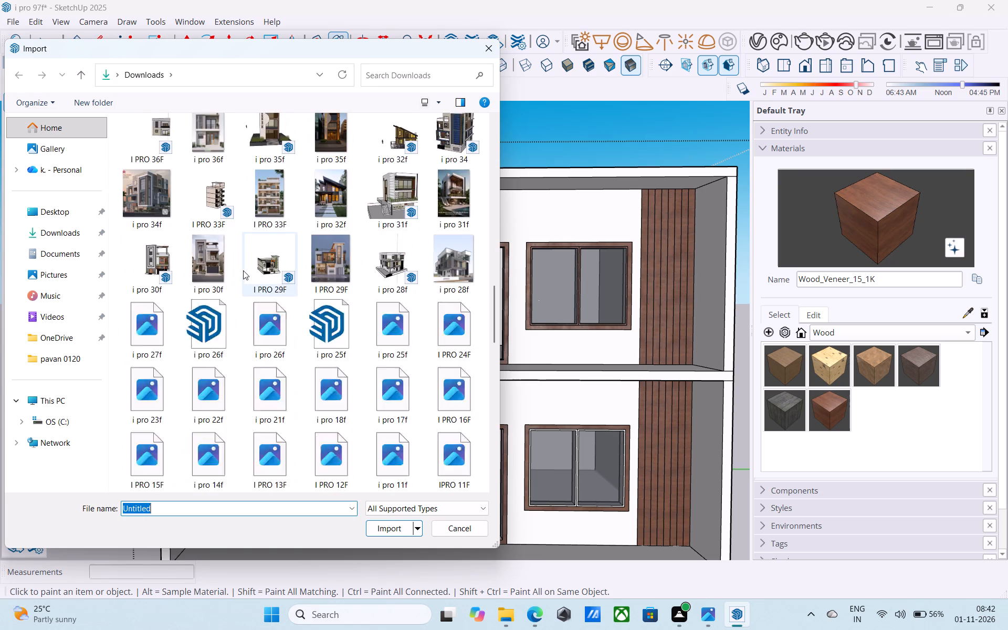
pyautogui.scroll(-7, 244, 269)
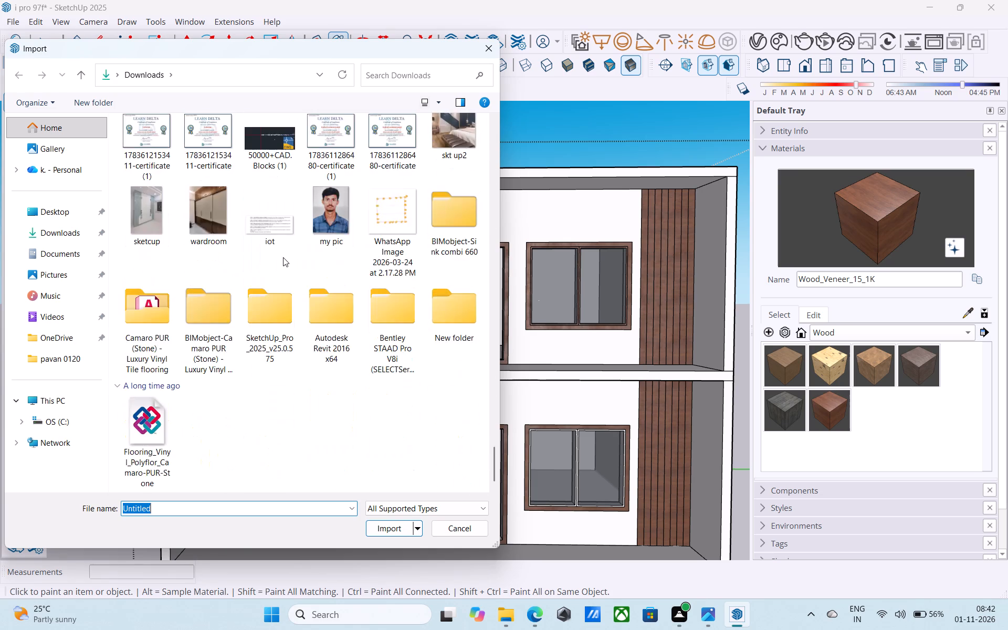
pyautogui.scroll(-3, 283, 257)
pyautogui.scroll(4, 283, 257)
pyautogui.scroll(4, 350, 258)
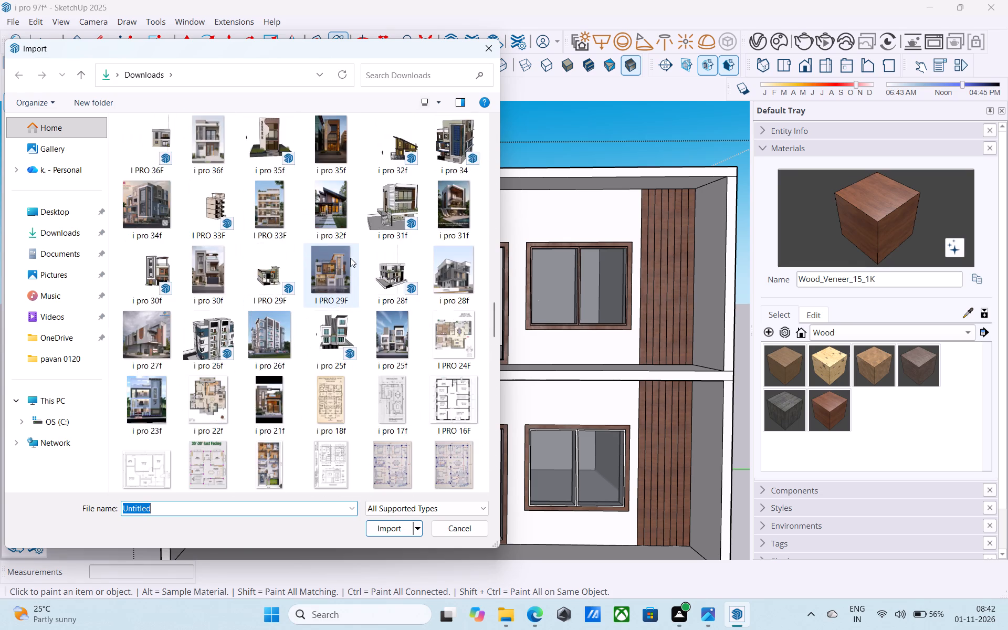
pyautogui.scroll(-6, 350, 258)
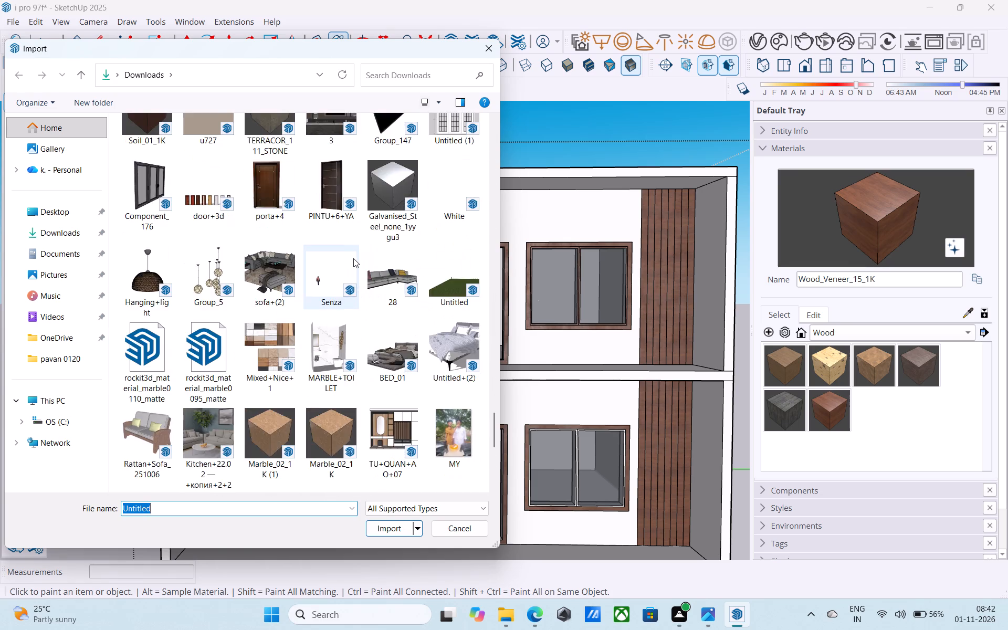
pyautogui.scroll(-7, 353, 258)
pyautogui.scroll(2, 353, 258)
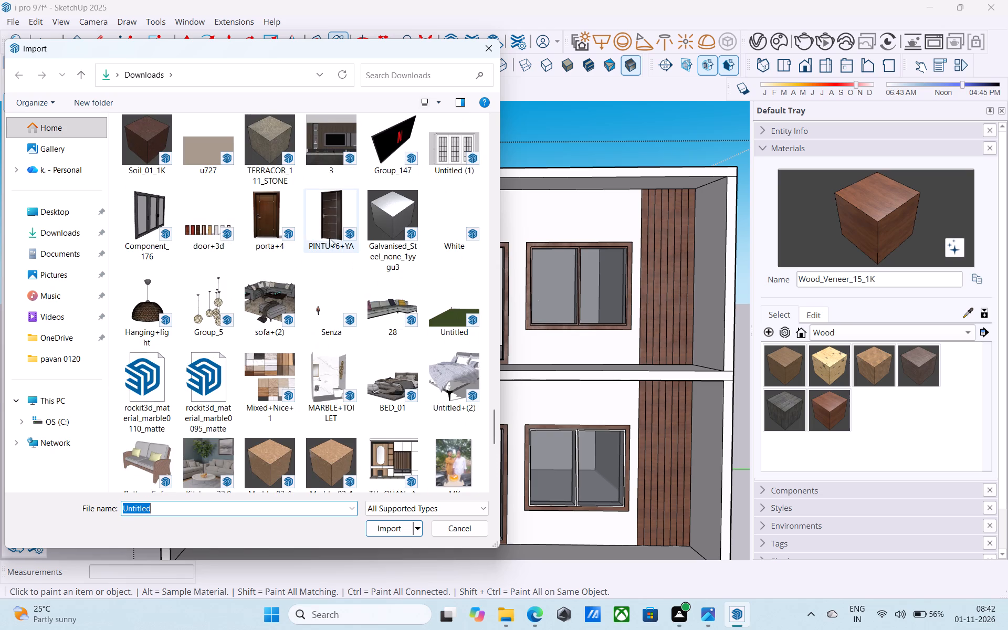
pyautogui.click(274, 212)
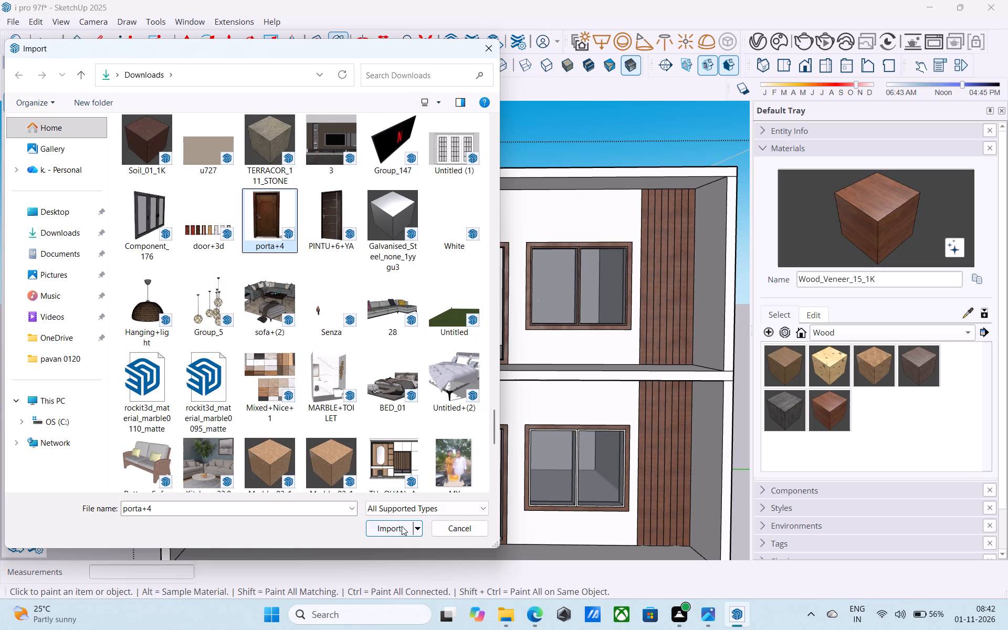
pyautogui.click(403, 525)
pyautogui.scroll(-12, 376, 374)
pyautogui.moveTo(364, 358); pyautogui.dragTo(356, 413, button='middle')
pyautogui.click(370, 487)
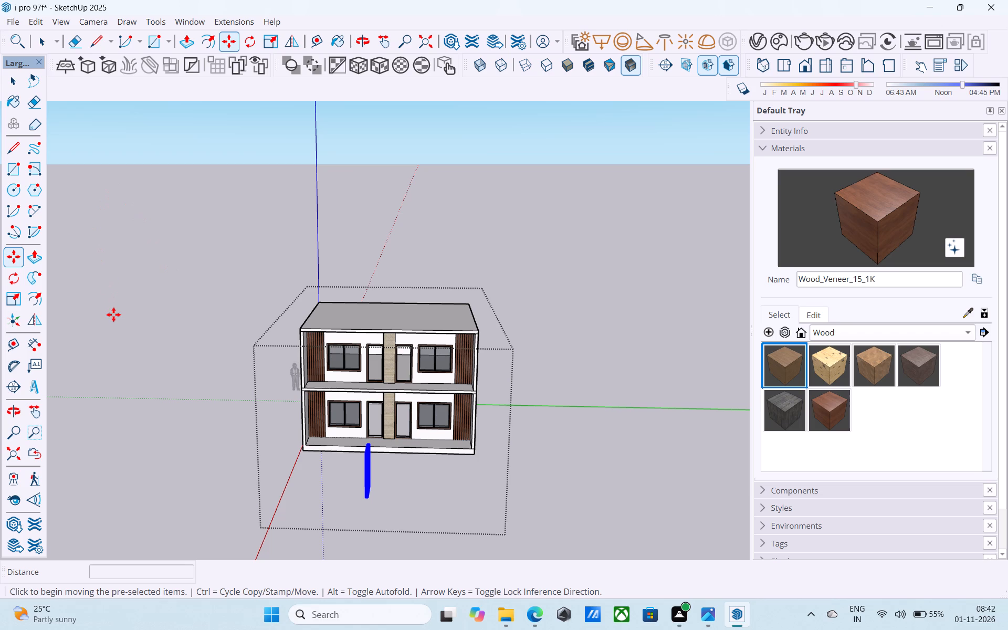
# Rotate the imported door 90 degrees on the ground plane so it faces parallel to the building's front facade.
pyautogui.press('q')
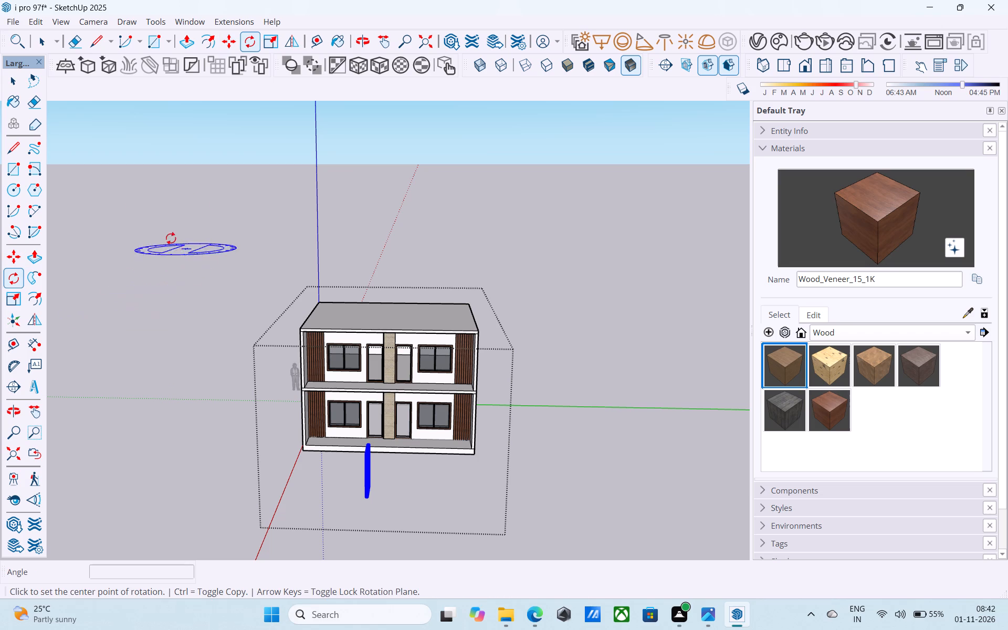
pyautogui.scroll(-6, 176, 217)
pyautogui.moveTo(183, 232); pyautogui.dragTo(305, 451, button='middle')
pyautogui.moveTo(403, 498); pyautogui.dragTo(350, 458, button='middle')
pyautogui.scroll(2, 316, 467)
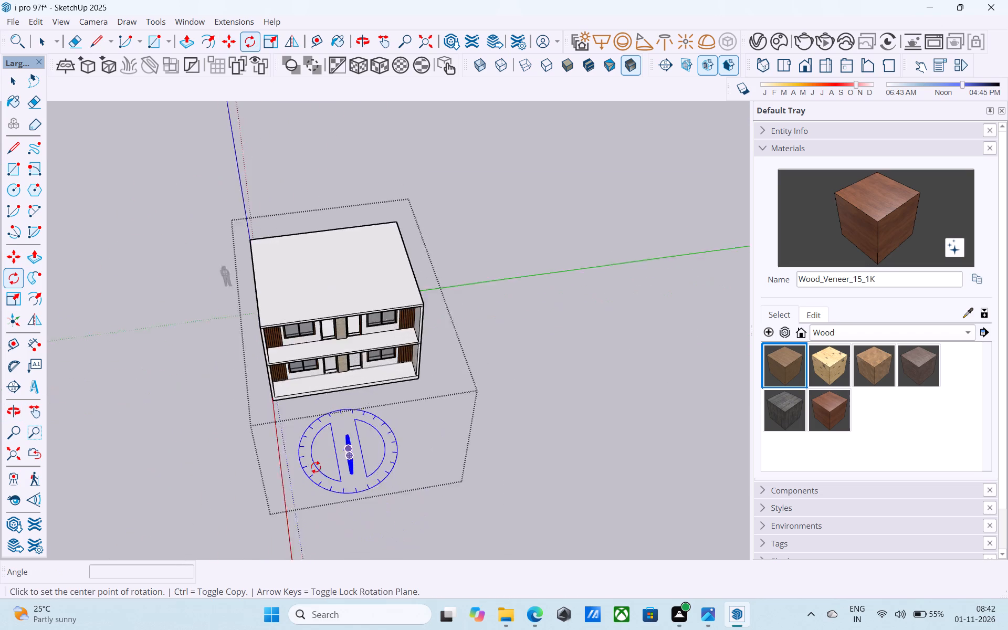
pyautogui.scroll(13, 316, 467)
pyautogui.click(358, 482)
pyautogui.click(457, 459)
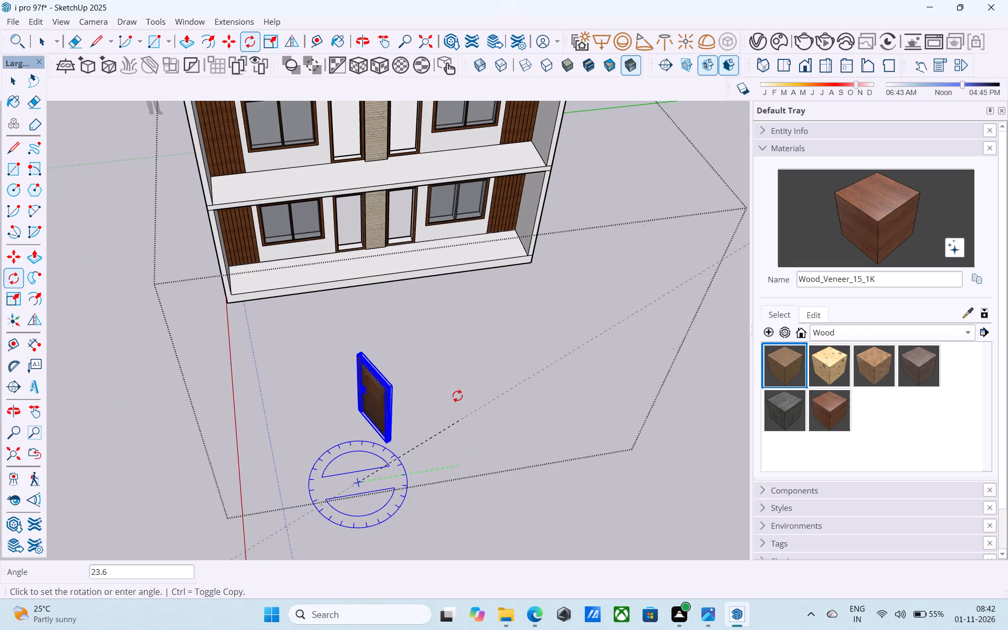
pyautogui.click(333, 332)
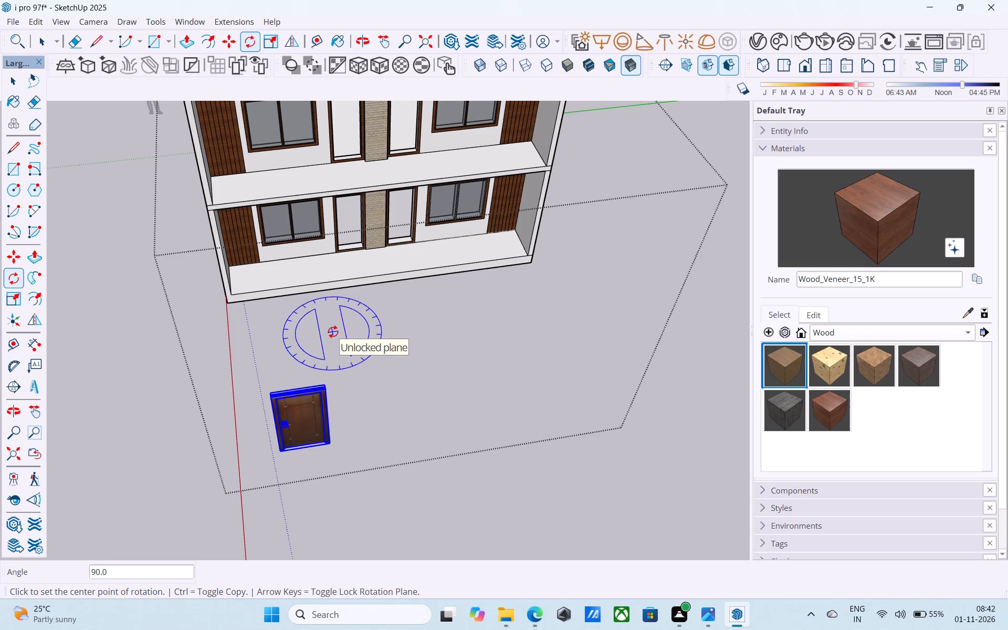
# Scale the imported door's width along the red axis to a factor of 0.70.
pyautogui.scroll(-6, 333, 332)
pyautogui.moveTo(323, 388); pyautogui.dragTo(311, 249, button='middle')
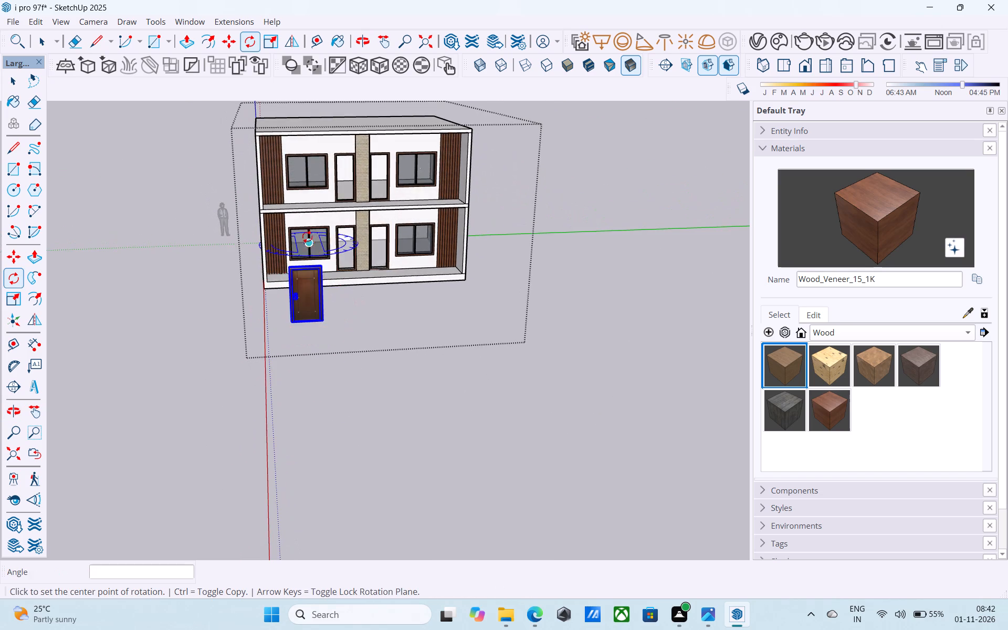
pyautogui.scroll(6, 306, 234)
pyautogui.scroll(5, 297, 290)
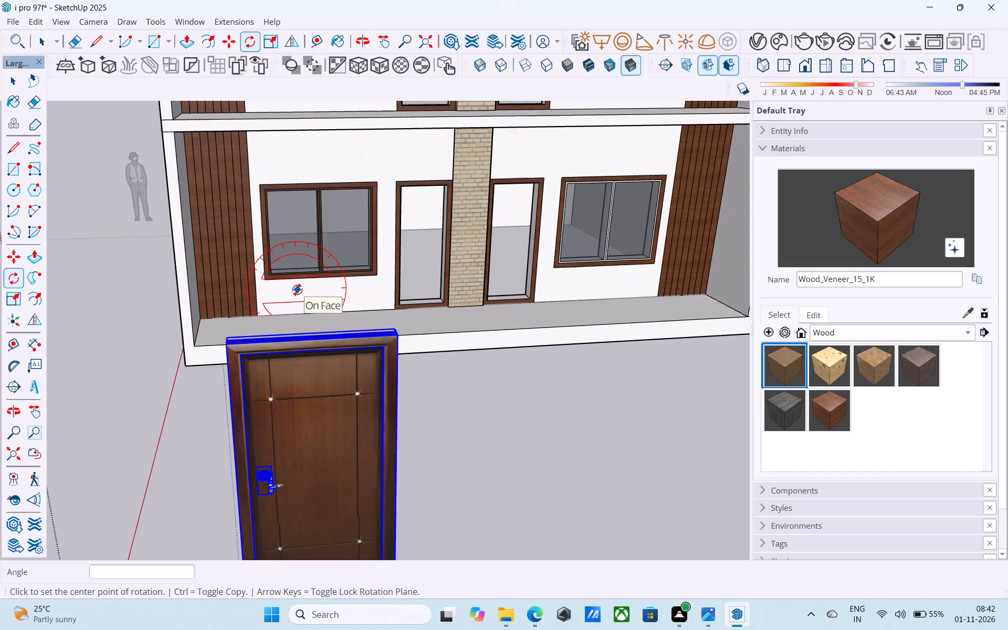
pyautogui.press('s')
pyautogui.scroll(-11, 267, 340)
pyautogui.moveTo(253, 349); pyautogui.dragTo(223, 310, button='middle')
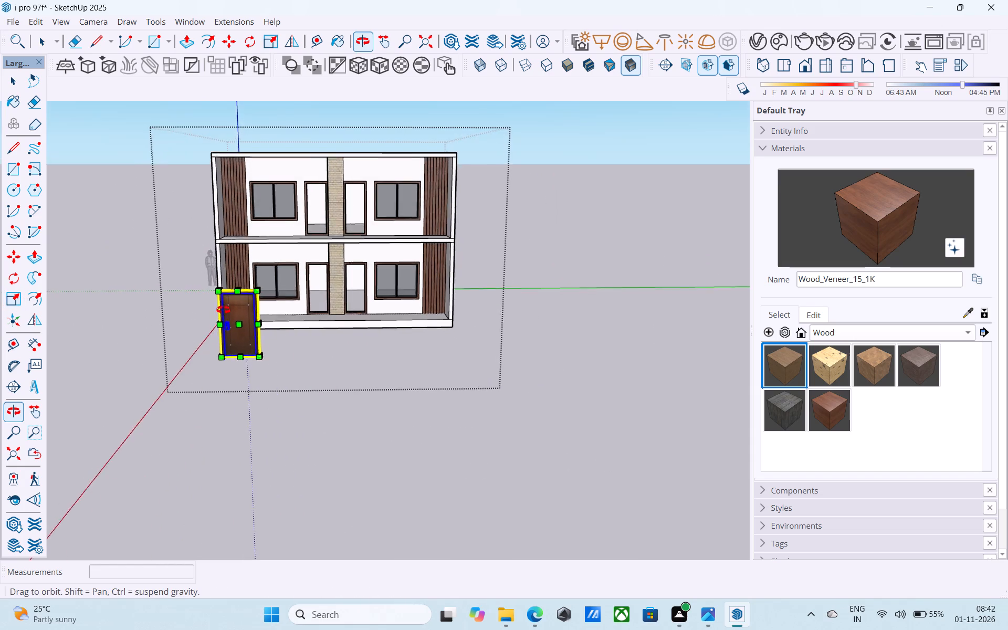
pyautogui.moveTo(223, 310); pyautogui.dragTo(241, 318, button='middle')
pyautogui.scroll(16, 248, 339)
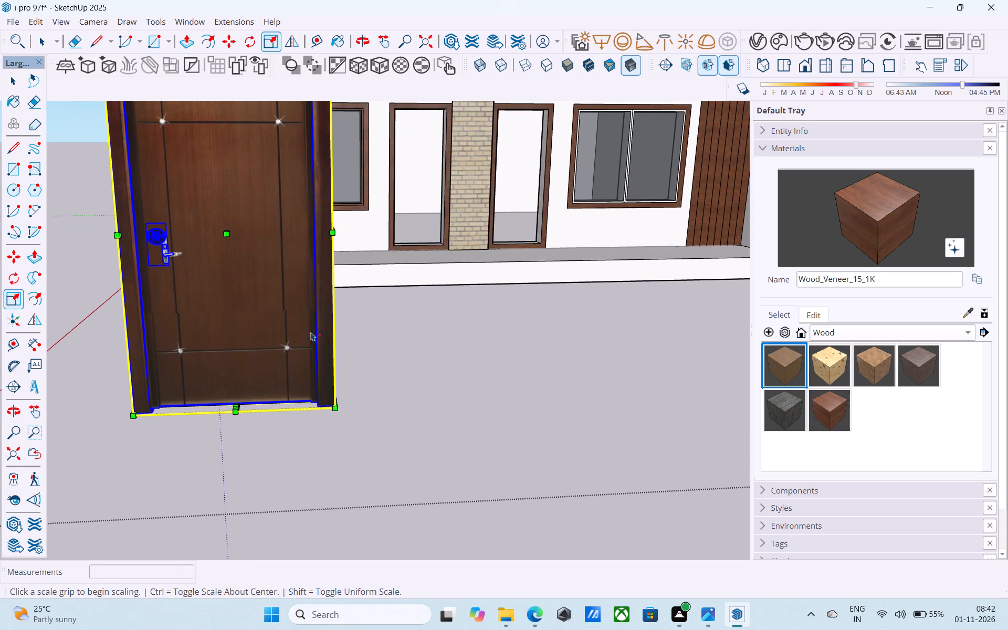
pyautogui.moveTo(310, 332); pyautogui.dragTo(125, 425, button='middle')
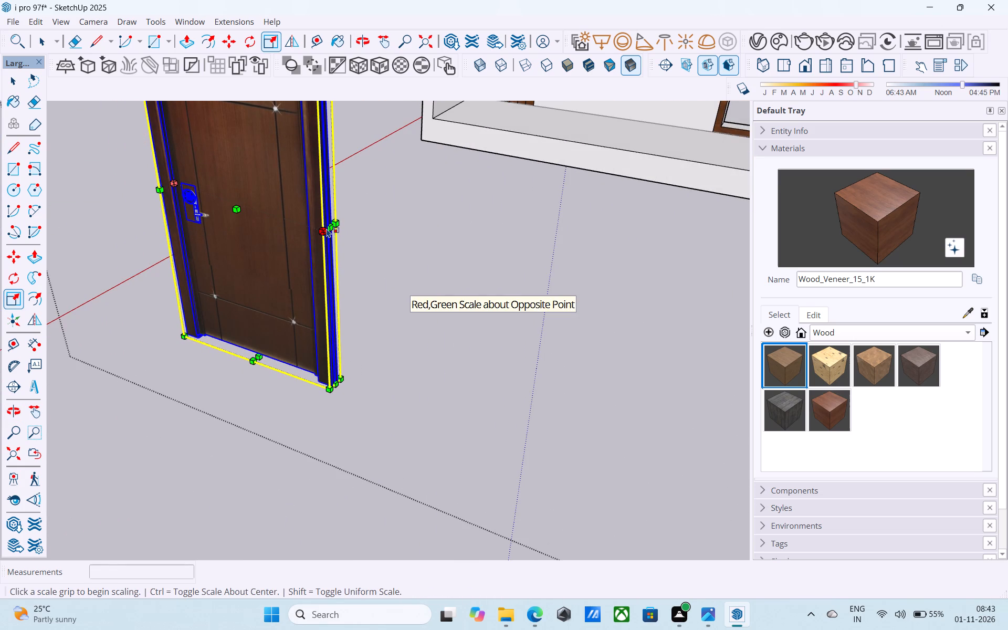
pyautogui.click(328, 226)
pyautogui.click(280, 201)
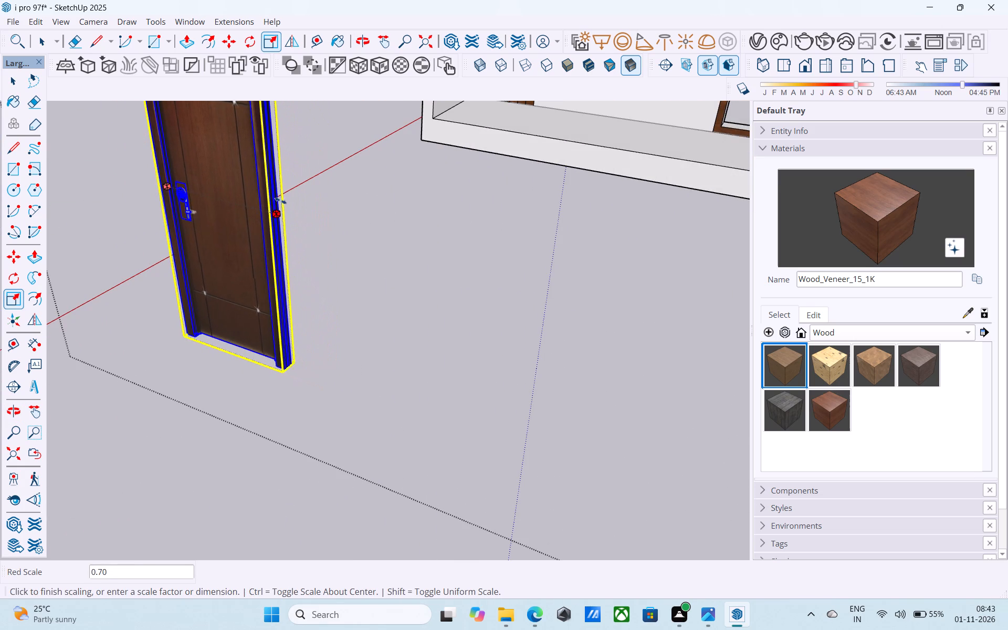
# Scale the door's height along the blue axis to a factor of 0.85.
pyautogui.scroll(-10, 272, 237)
pyautogui.moveTo(253, 304); pyautogui.dragTo(304, 309, button='middle')
pyautogui.scroll(8, 281, 202)
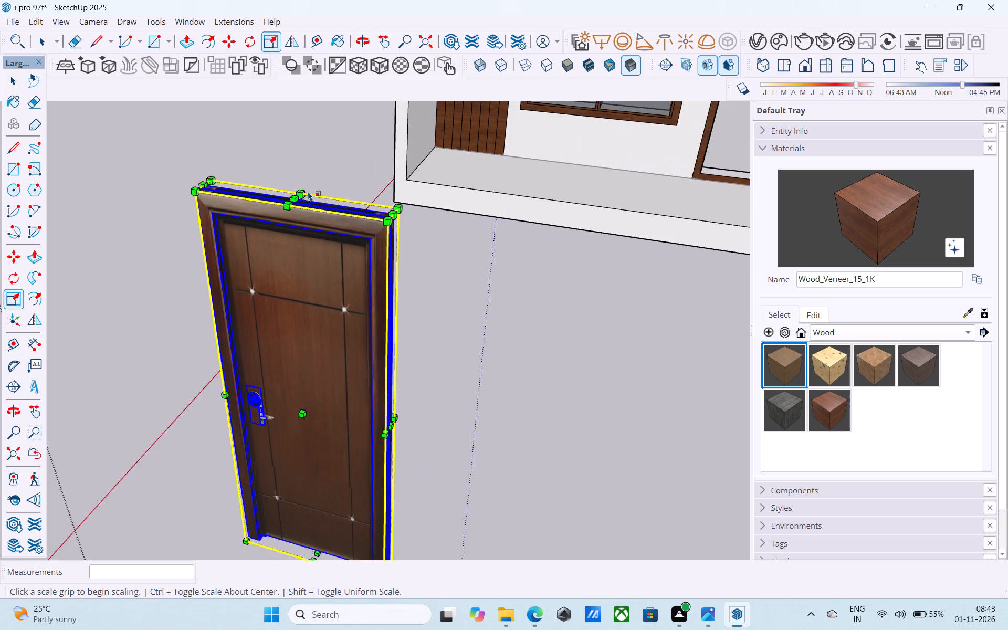
pyautogui.scroll(2, 308, 192)
pyautogui.click(289, 198)
pyautogui.click(290, 299)
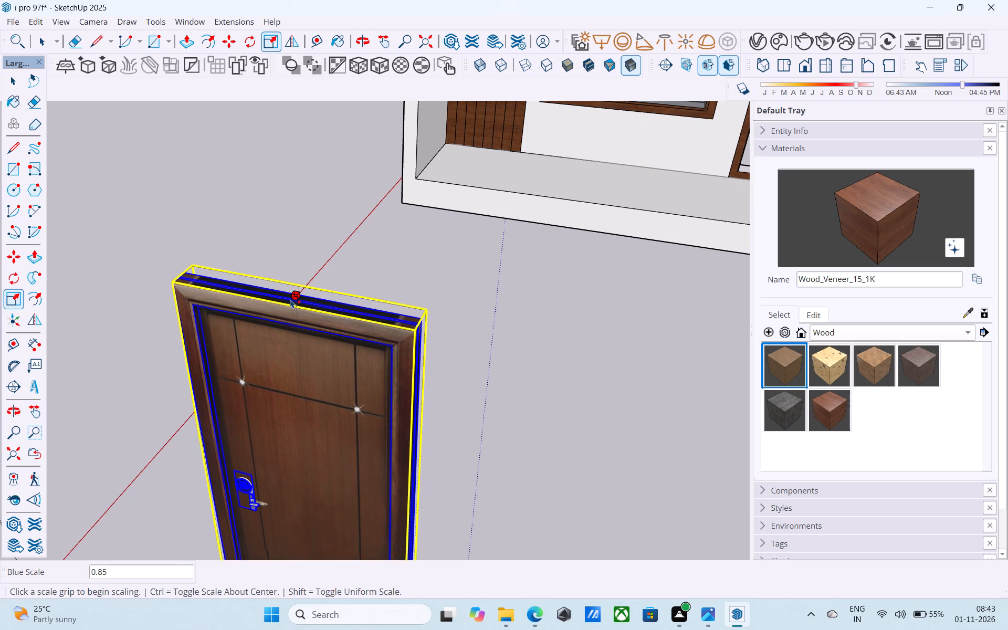
# Move the door by its upper back corner to the inner top-left corner of the ground-floor door frame left of the brick strip.
pyautogui.scroll(-14, 291, 299)
pyautogui.moveTo(293, 305); pyautogui.dragTo(427, 208, button='middle')
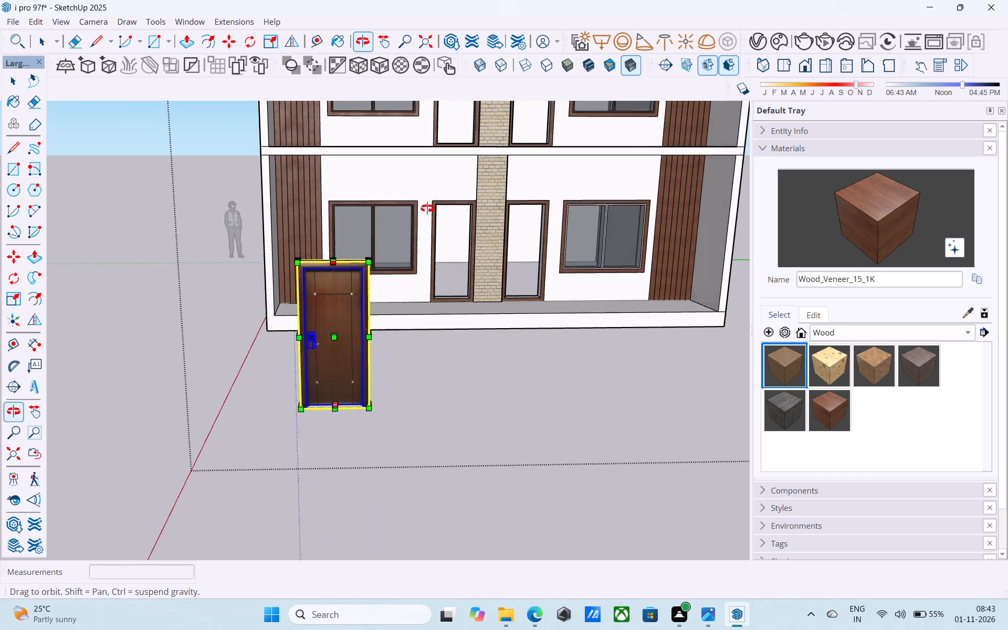
pyautogui.moveTo(427, 208); pyautogui.dragTo(468, 220, button='middle')
pyautogui.scroll(5, 410, 287)
pyautogui.press('m')
pyautogui.scroll(-7, 410, 288)
pyautogui.moveTo(369, 279); pyautogui.dragTo(377, 295, button='middle')
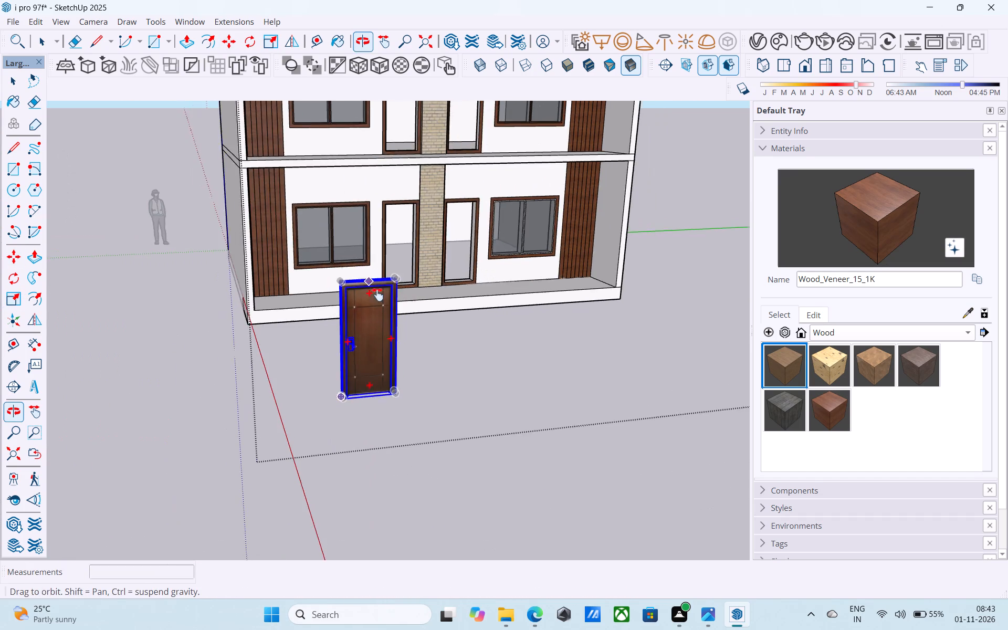
pyautogui.moveTo(377, 295); pyautogui.dragTo(455, 381, button='middle')
pyautogui.scroll(8, 364, 316)
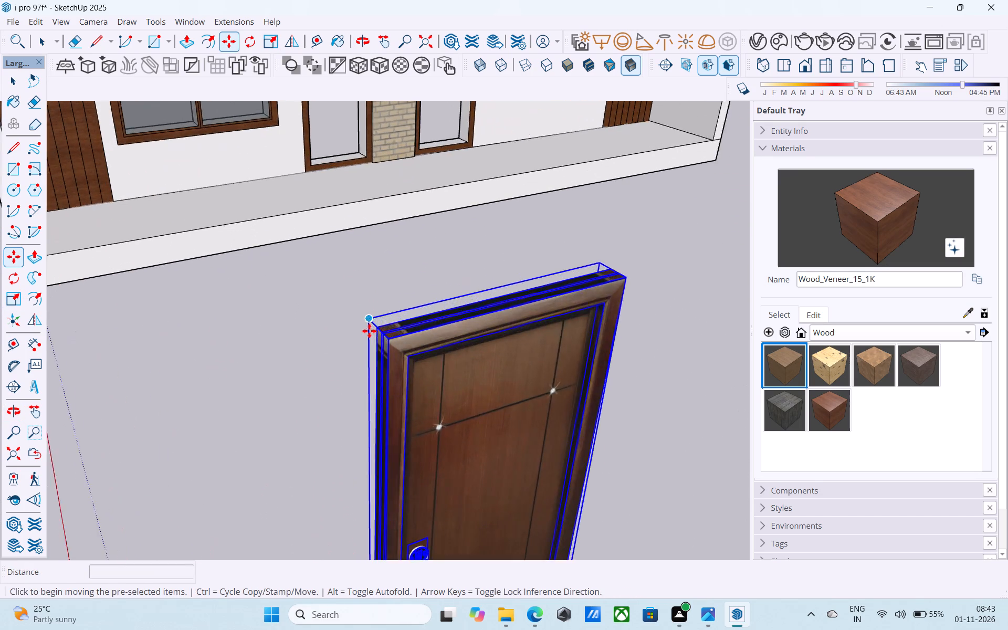
pyautogui.scroll(3, 369, 331)
pyautogui.click(408, 309)
pyautogui.scroll(-5, 397, 267)
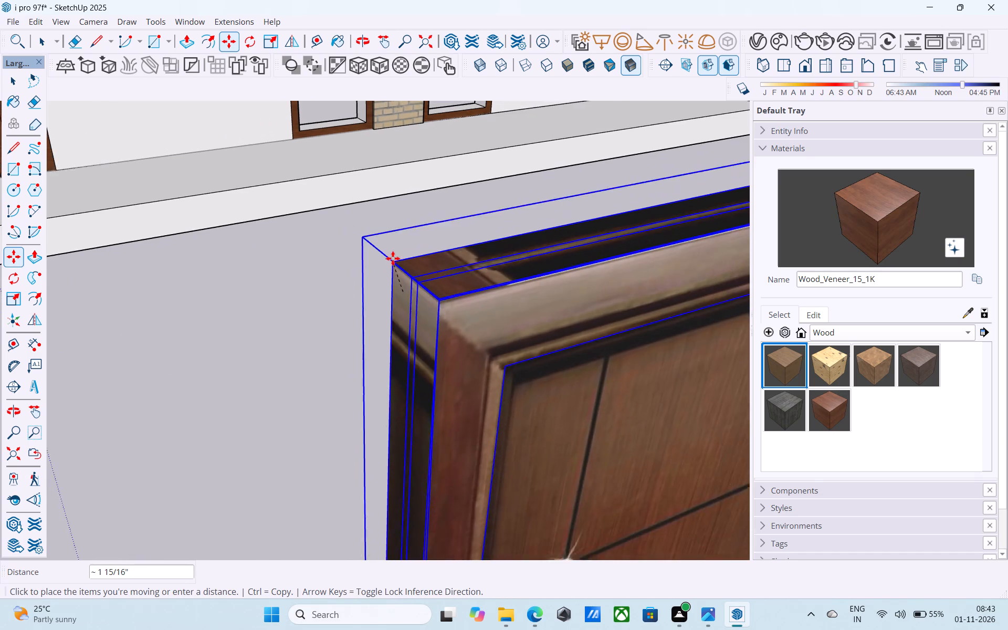
pyautogui.scroll(-20, 393, 258)
pyautogui.scroll(-4, 393, 258)
pyautogui.moveTo(393, 258); pyautogui.dragTo(451, 370, button='middle')
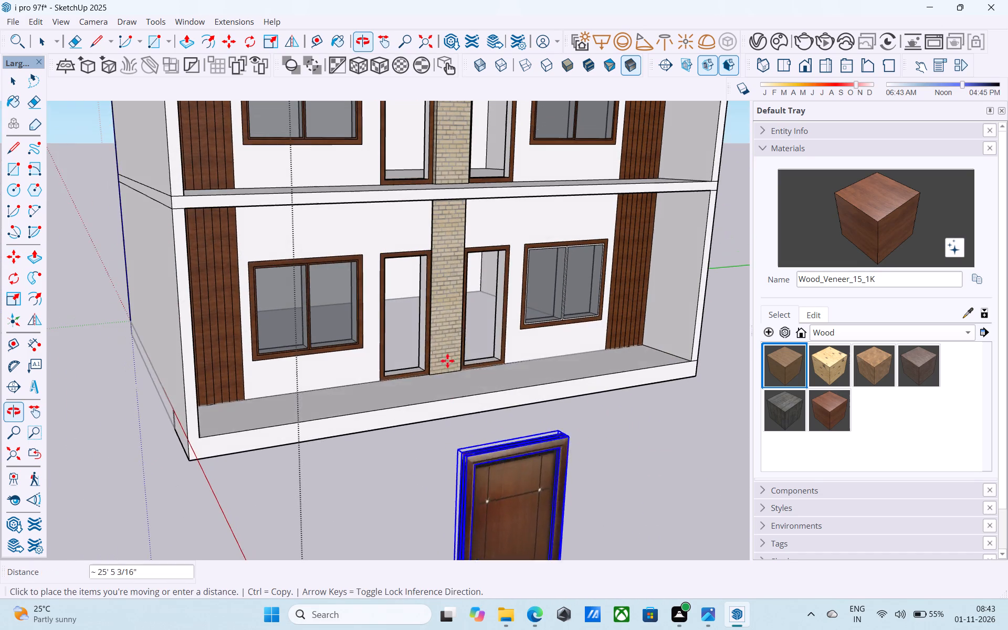
pyautogui.scroll(4, 417, 266)
pyautogui.scroll(7, 356, 249)
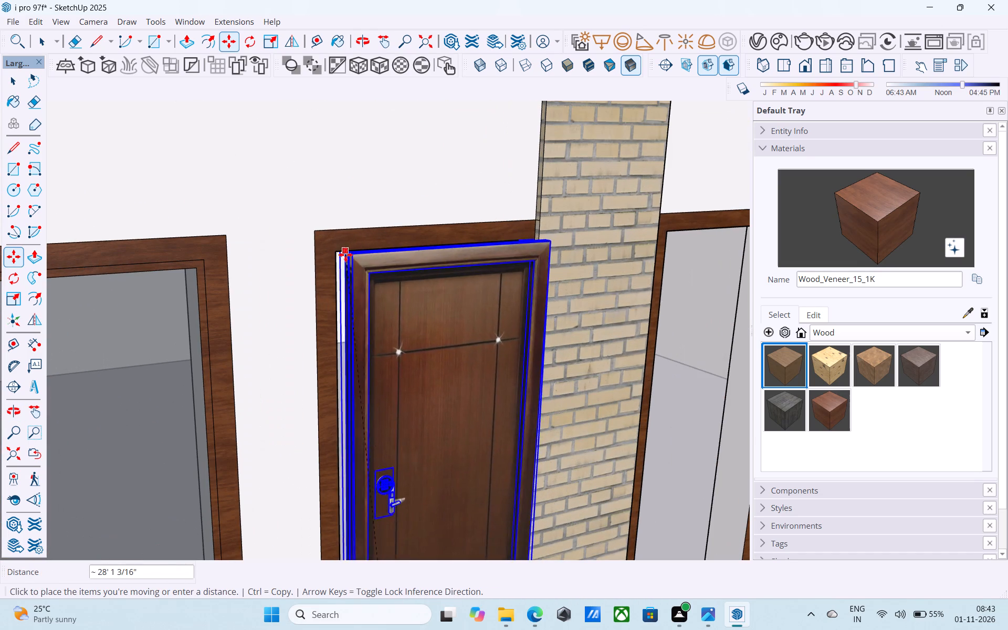
pyautogui.scroll(4, 338, 245)
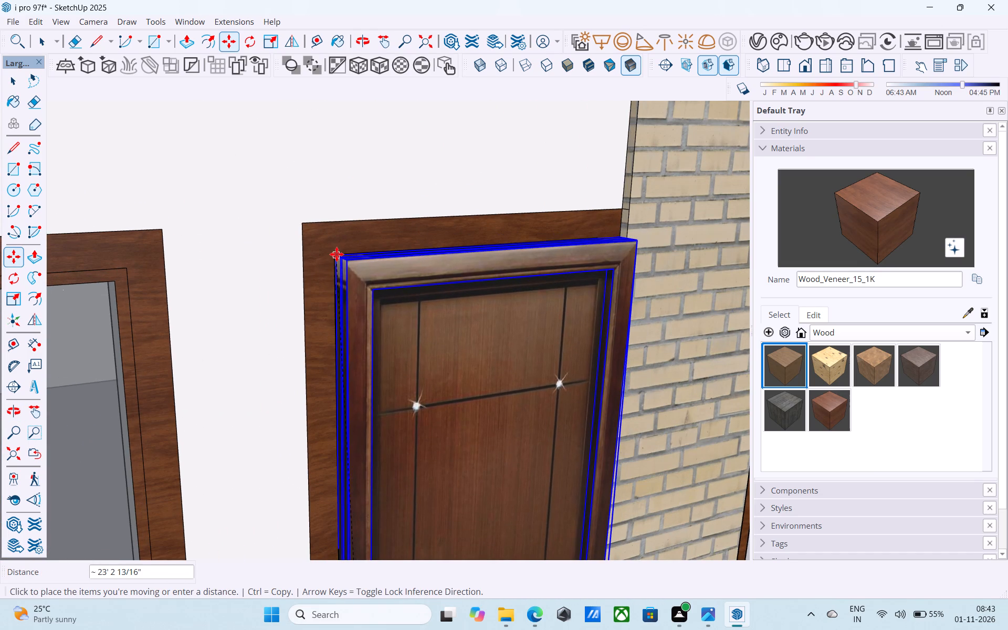
pyautogui.click(337, 254)
# Stretch the door's bottom edge down to the floor, scaling its height by about 1.15.
pyautogui.scroll(-5, 424, 263)
pyautogui.moveTo(426, 264); pyautogui.dragTo(283, 247, button='middle')
pyautogui.scroll(-5, 273, 249)
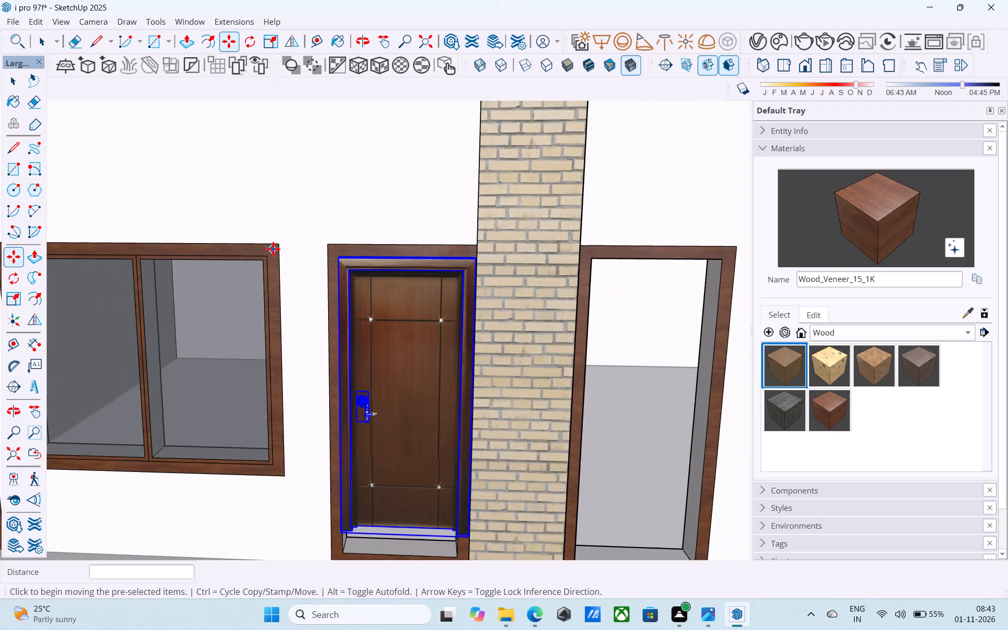
pyautogui.scroll(-5, 273, 249)
pyautogui.moveTo(323, 326); pyautogui.dragTo(310, 309, button='middle')
pyautogui.press('s')
pyautogui.scroll(2, 341, 390)
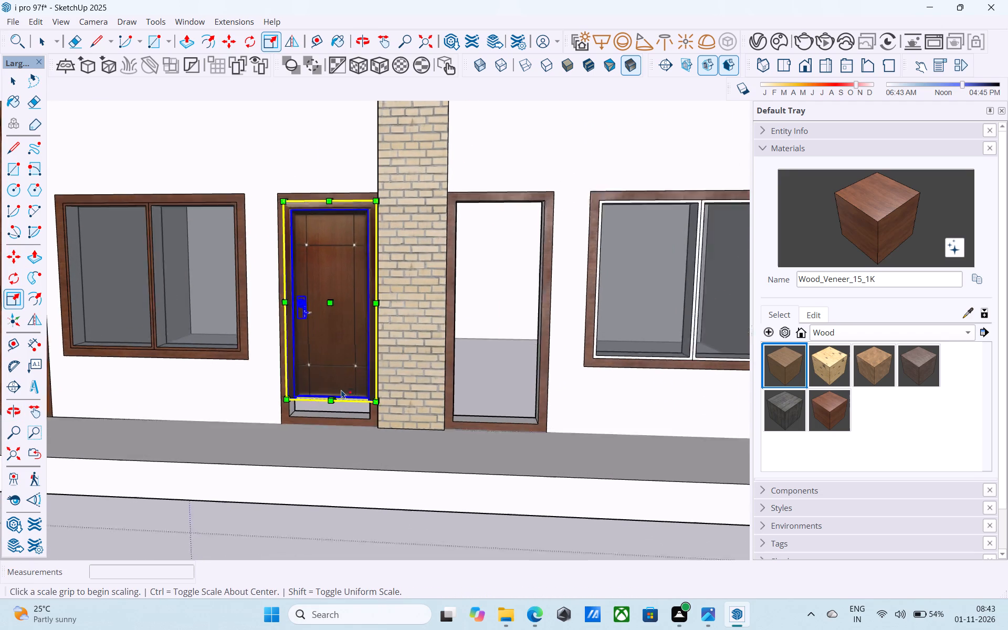
pyautogui.scroll(8, 341, 390)
pyautogui.moveTo(358, 396); pyautogui.dragTo(339, 451, button='middle')
pyautogui.scroll(2, 339, 454)
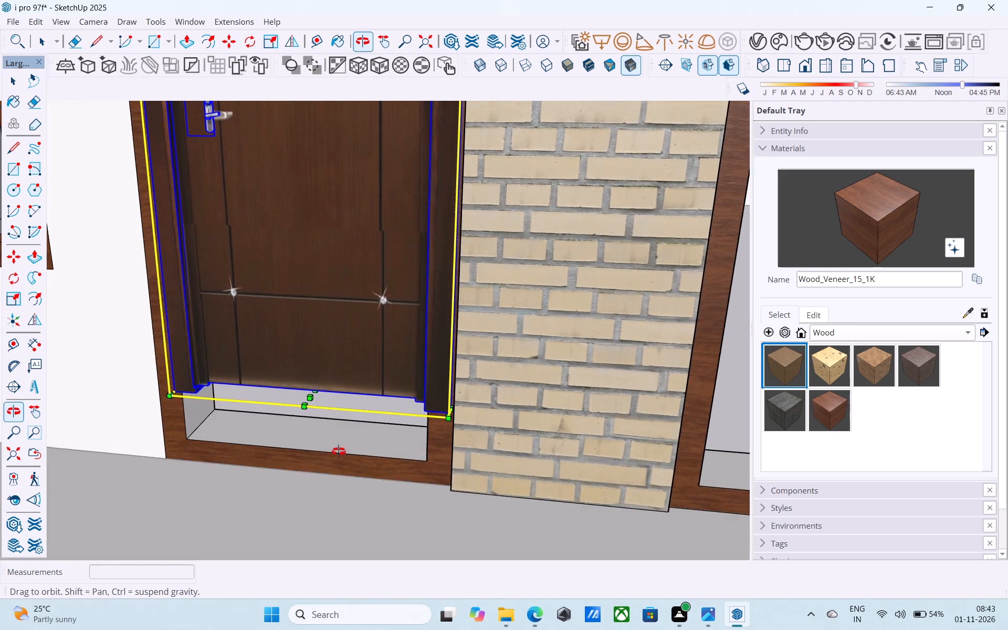
pyautogui.moveTo(339, 451); pyautogui.dragTo(338, 449, button='middle')
pyautogui.click(312, 393)
pyautogui.click(324, 498)
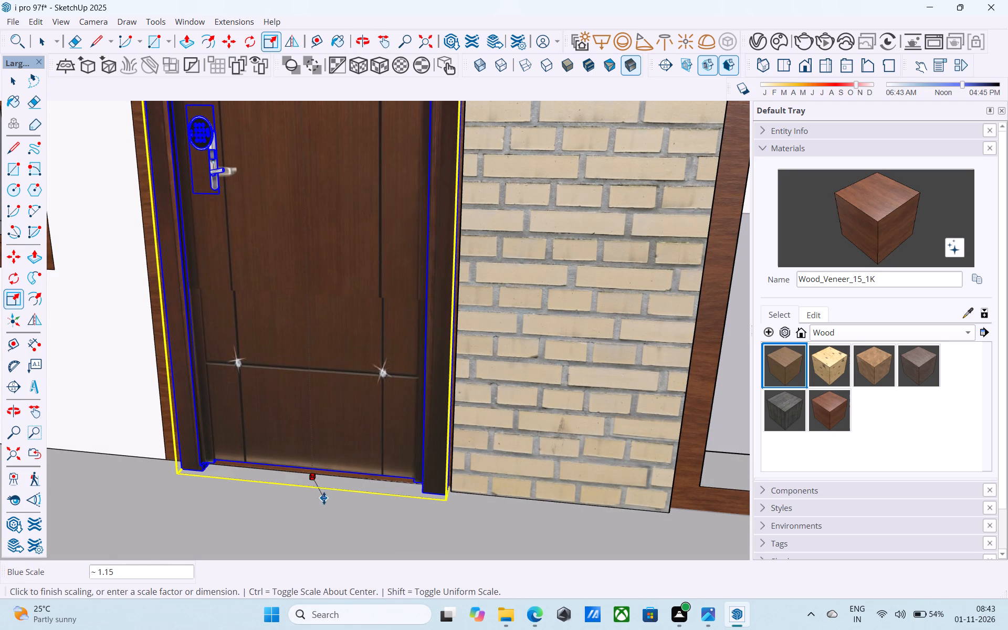
pyautogui.scroll(-16, 292, 464)
pyautogui.press('space')
# Stretch the door's top edge up to the top of the surrounding veneer frame.
pyautogui.scroll(4, 264, 299)
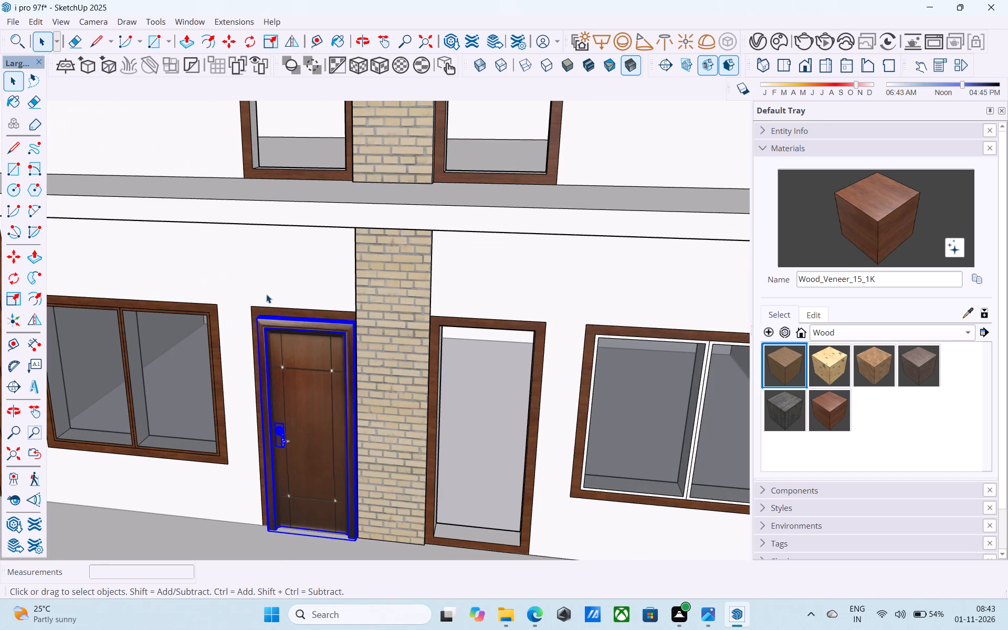
pyautogui.moveTo(306, 323); pyautogui.dragTo(313, 342, button='middle')
pyautogui.press('s')
pyautogui.scroll(11, 327, 359)
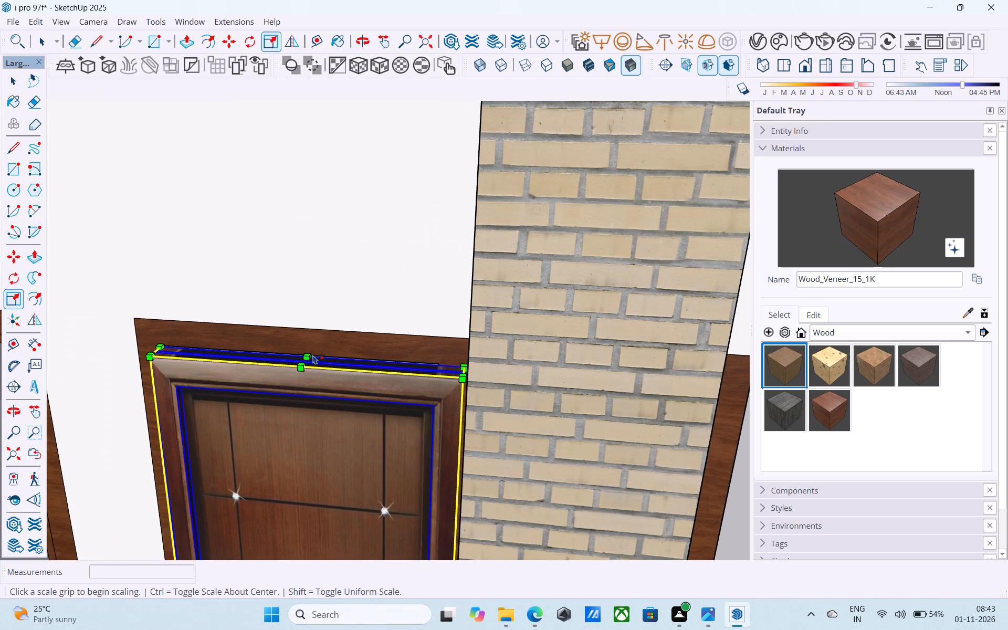
pyautogui.click(310, 354)
pyautogui.click(306, 329)
# Widen the door toward the frame's outer left edge, scaling along the red axis by about 1.08.
pyautogui.moveTo(197, 362); pyautogui.dragTo(216, 340, button='middle')
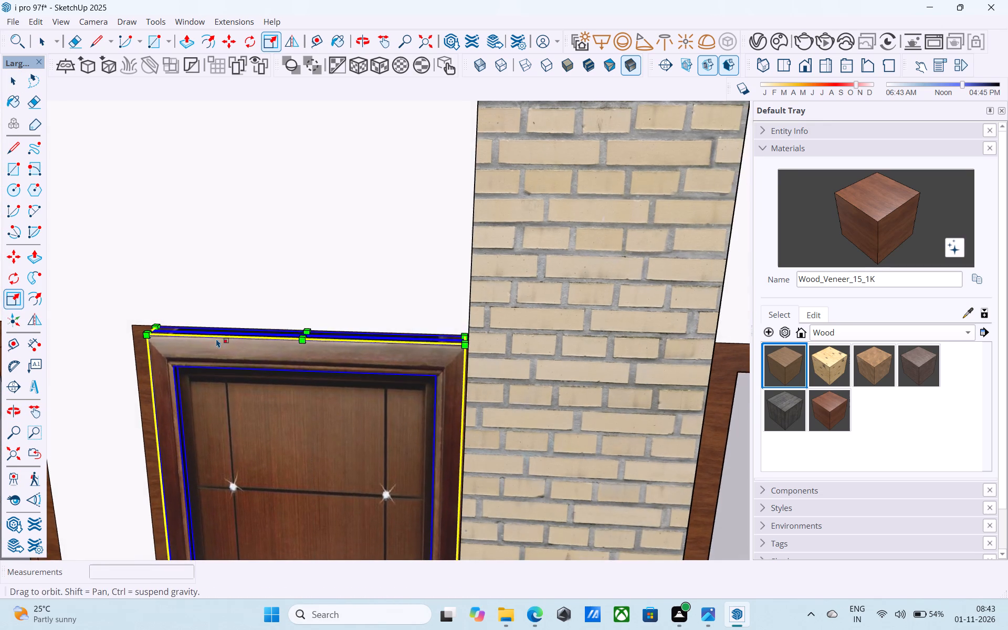
pyautogui.scroll(-6, 218, 335)
pyautogui.moveTo(222, 352); pyautogui.dragTo(335, 278, button='middle')
pyautogui.keyDown('shift'); pyautogui.moveTo(279, 406); pyautogui.dragTo(370, 302, button='middle'); pyautogui.keyUp('shift')
pyautogui.moveTo(279, 409); pyautogui.dragTo(291, 371, button='middle')
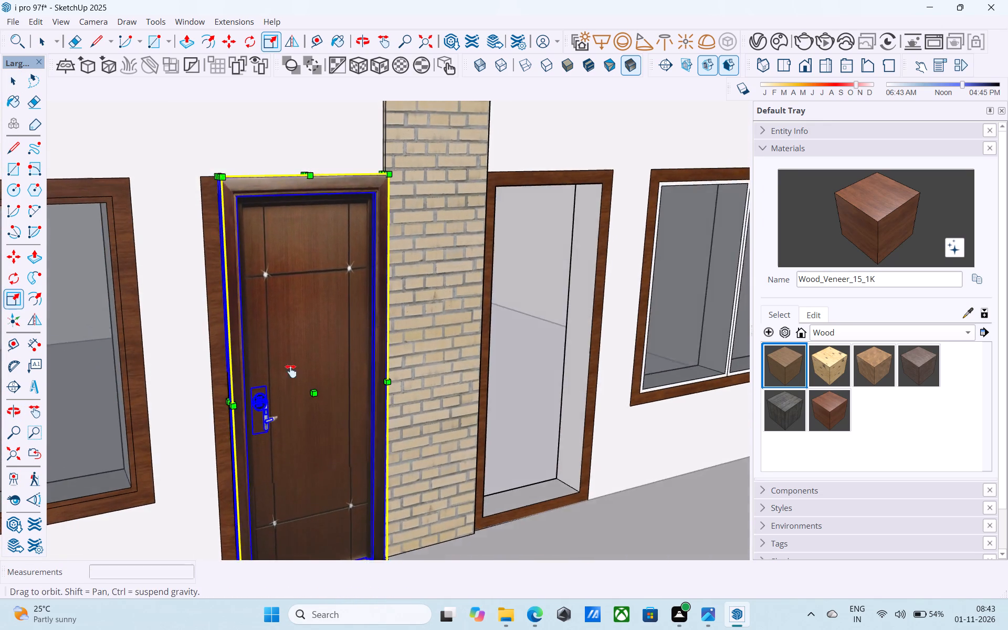
pyautogui.moveTo(291, 371); pyautogui.dragTo(310, 333, button='middle')
pyautogui.scroll(9, 230, 357)
pyautogui.click(267, 326)
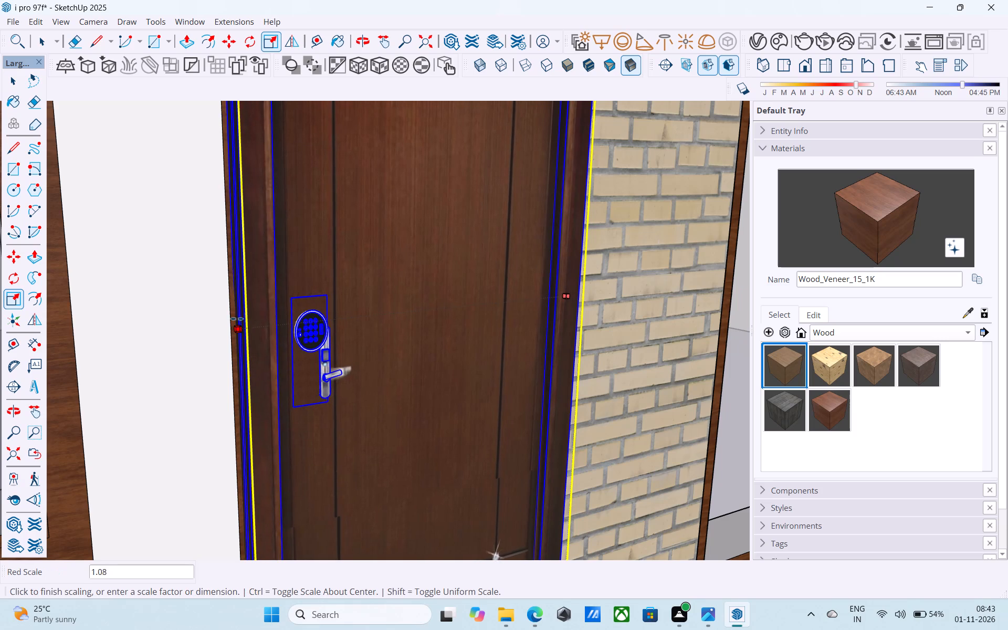
pyautogui.click(228, 318)
pyautogui.scroll(-19, 228, 315)
pyautogui.press('space')
# Copy the fitted ground-floor door by its upper back corner about 5' across the brick strip into the other door frame.
pyautogui.scroll(1, 230, 314)
pyautogui.scroll(-9, 230, 314)
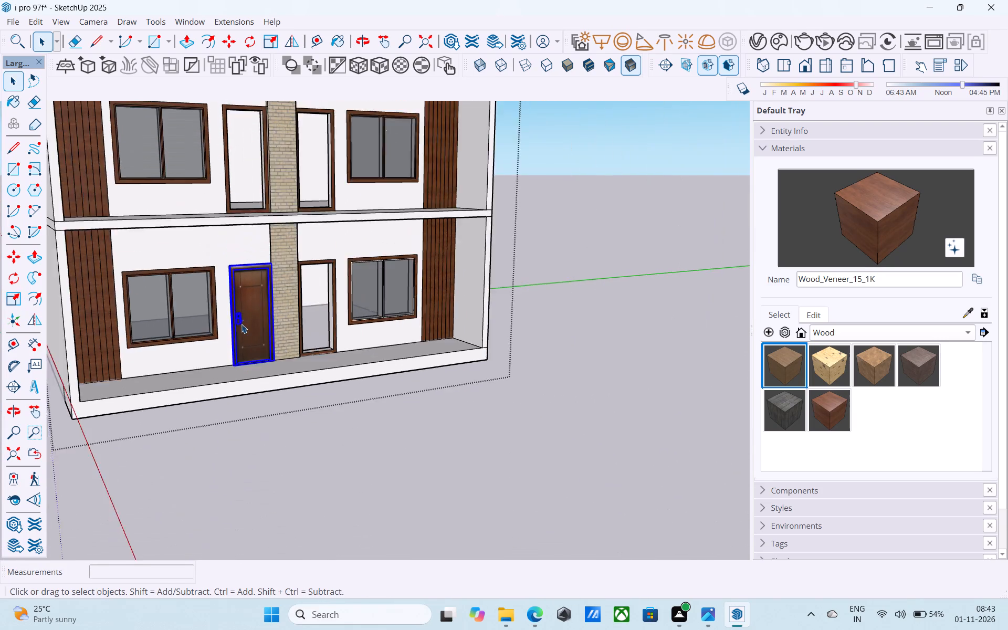
pyautogui.moveTo(241, 324); pyautogui.dragTo(174, 337, button='middle')
pyautogui.press('m')
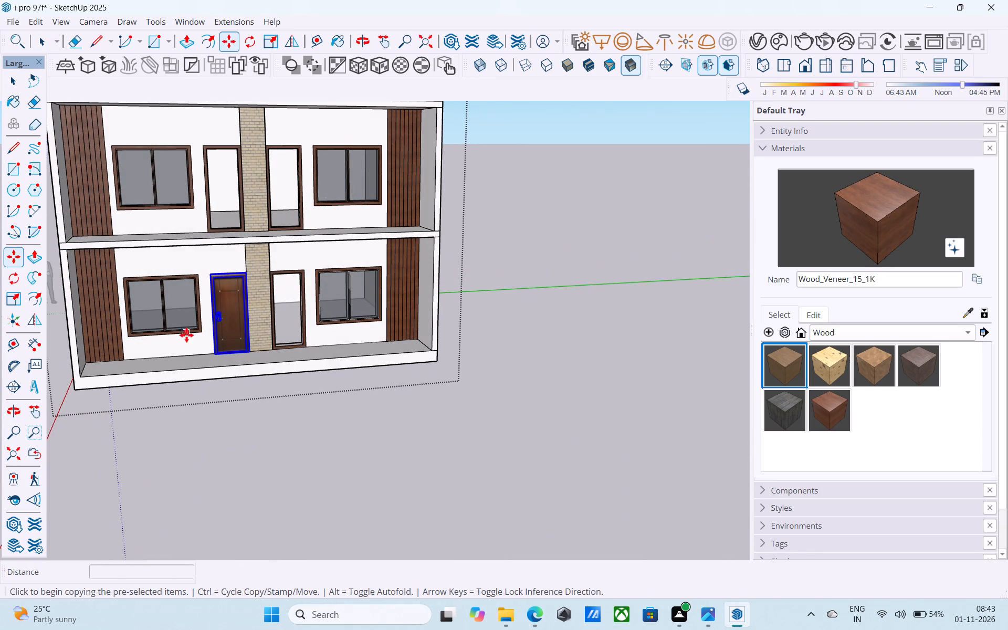
pyautogui.scroll(5, 203, 350)
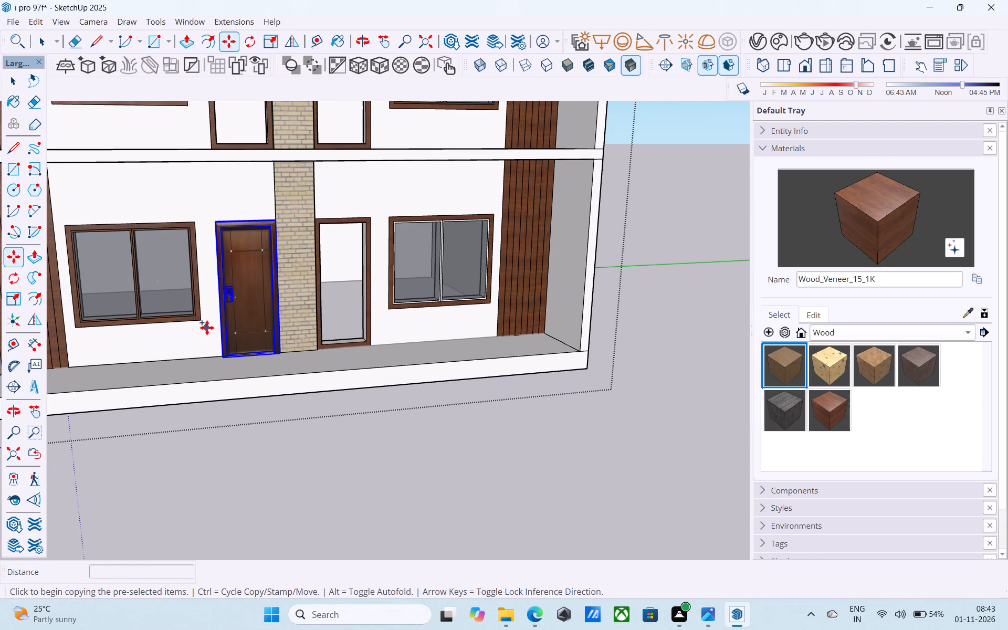
pyautogui.moveTo(236, 244); pyautogui.dragTo(242, 335, button='middle')
pyautogui.scroll(14, 236, 339)
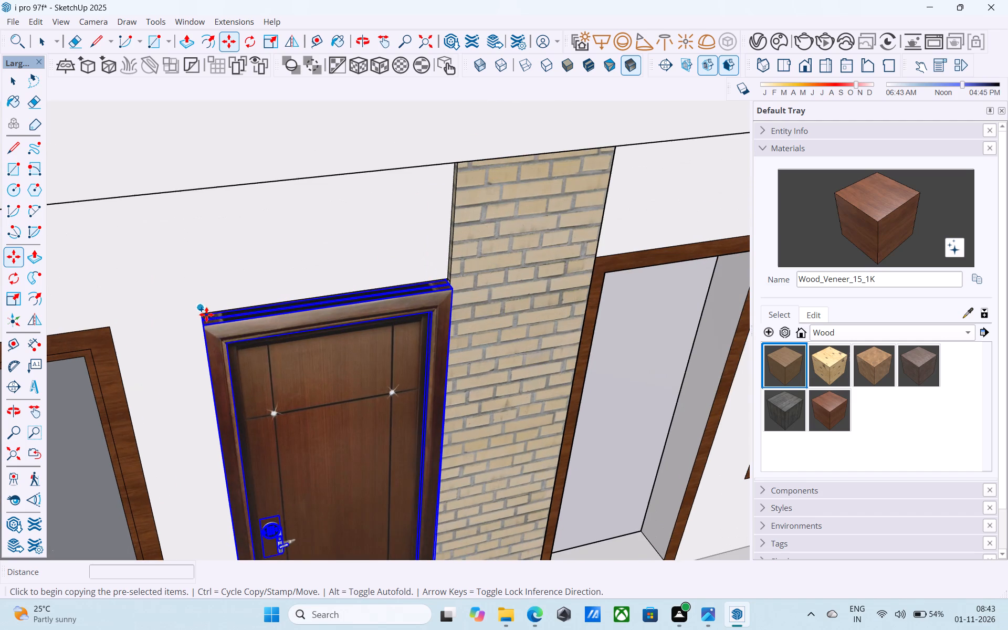
pyautogui.click(199, 311)
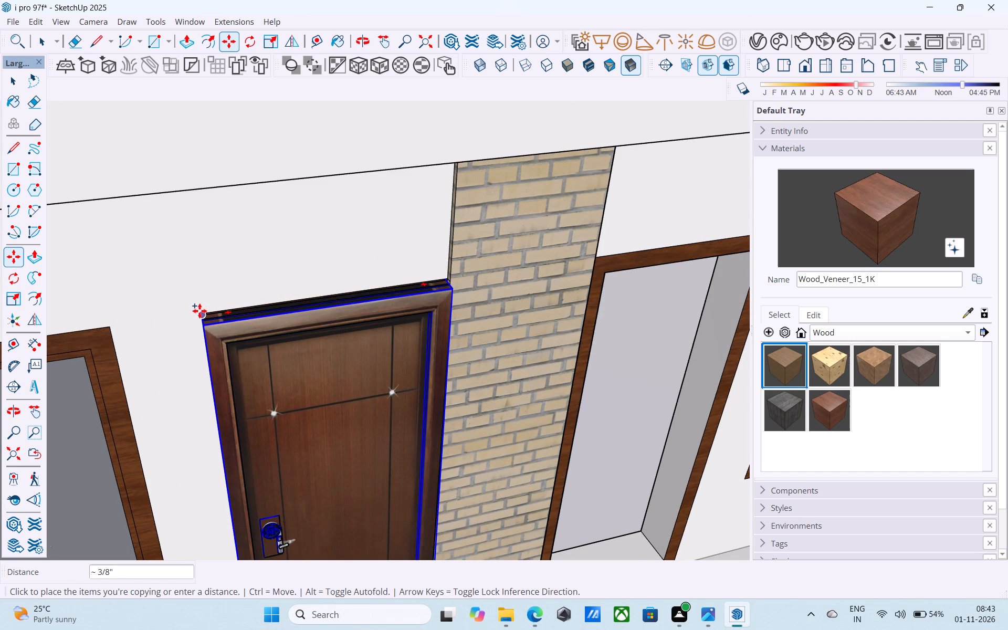
pyautogui.scroll(-1, 464, 270)
pyautogui.keyDown('shift'); pyautogui.moveTo(464, 270); pyautogui.dragTo(190, 239, button='middle'); pyautogui.keyUp('shift')
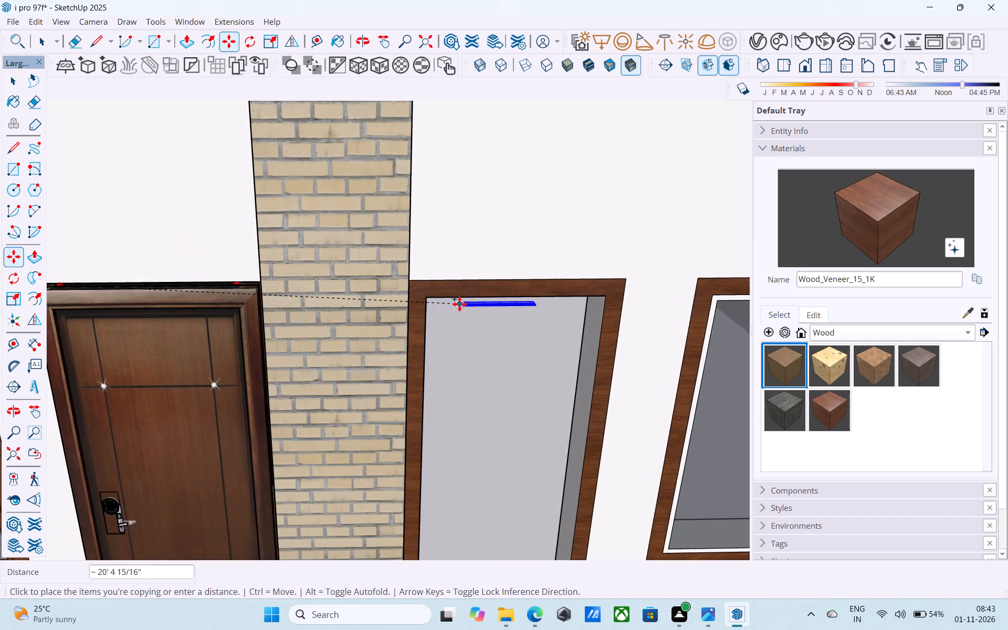
pyautogui.scroll(3, 456, 301)
pyautogui.scroll(-4, 307, 254)
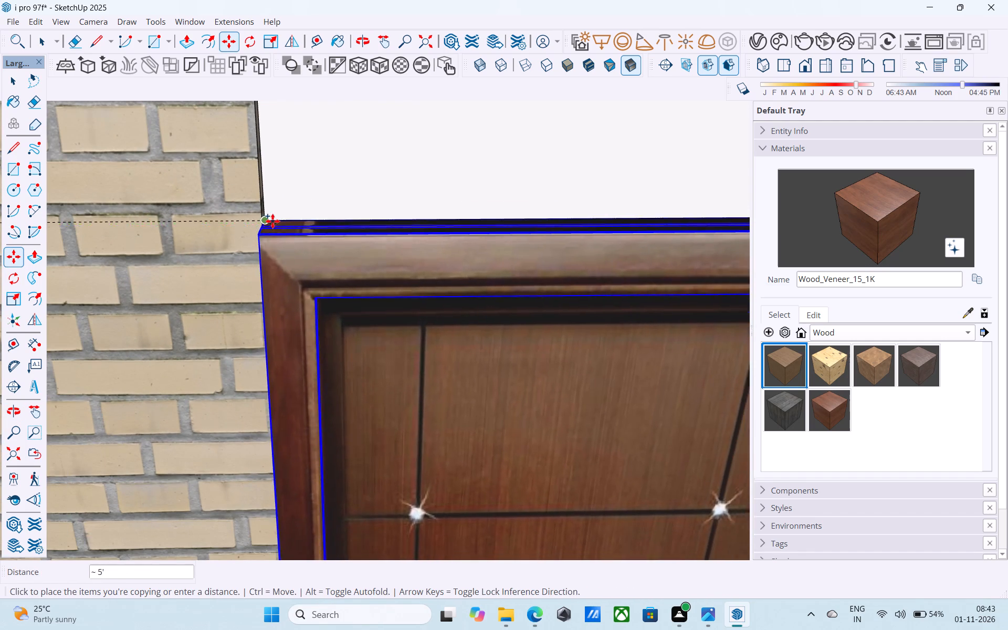
pyautogui.scroll(9, 272, 221)
pyautogui.click(257, 226)
pyautogui.scroll(-6, 257, 225)
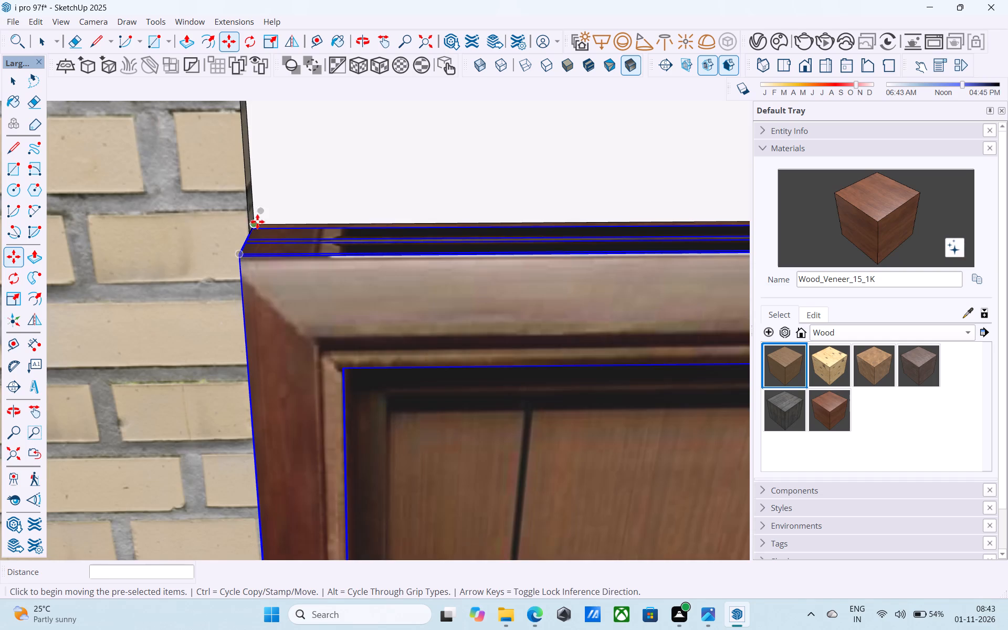
# Examine how the copied door sits in its frame, checking its top edge and corners against the wall and brick strip.
pyautogui.scroll(-20, 257, 222)
pyautogui.scroll(-7, 257, 222)
pyautogui.moveTo(278, 206); pyautogui.dragTo(254, 211, button='middle')
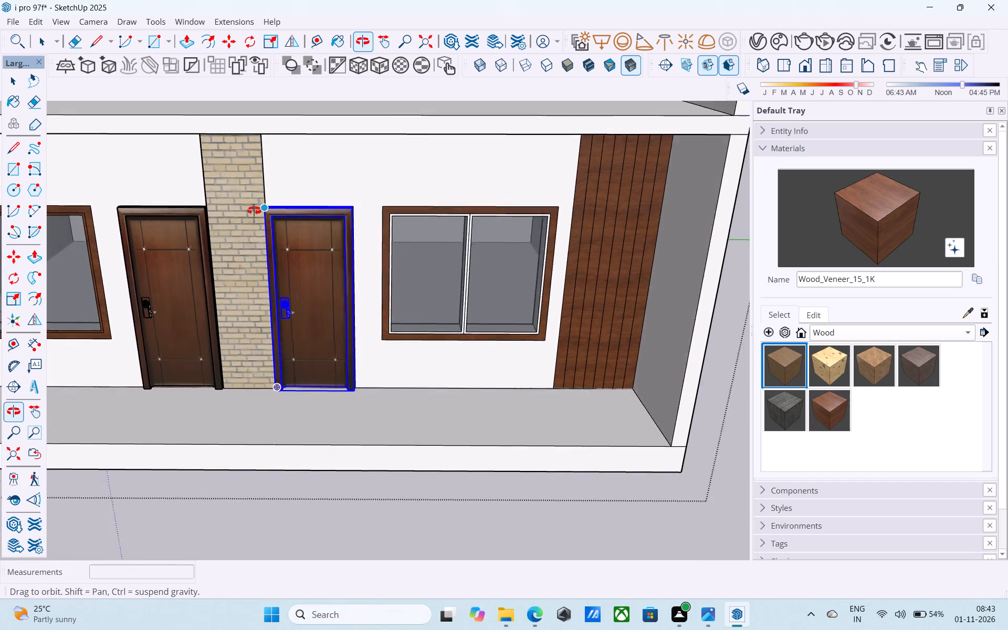
pyautogui.moveTo(254, 211); pyautogui.dragTo(127, 264, button='middle')
pyautogui.scroll(16, 127, 264)
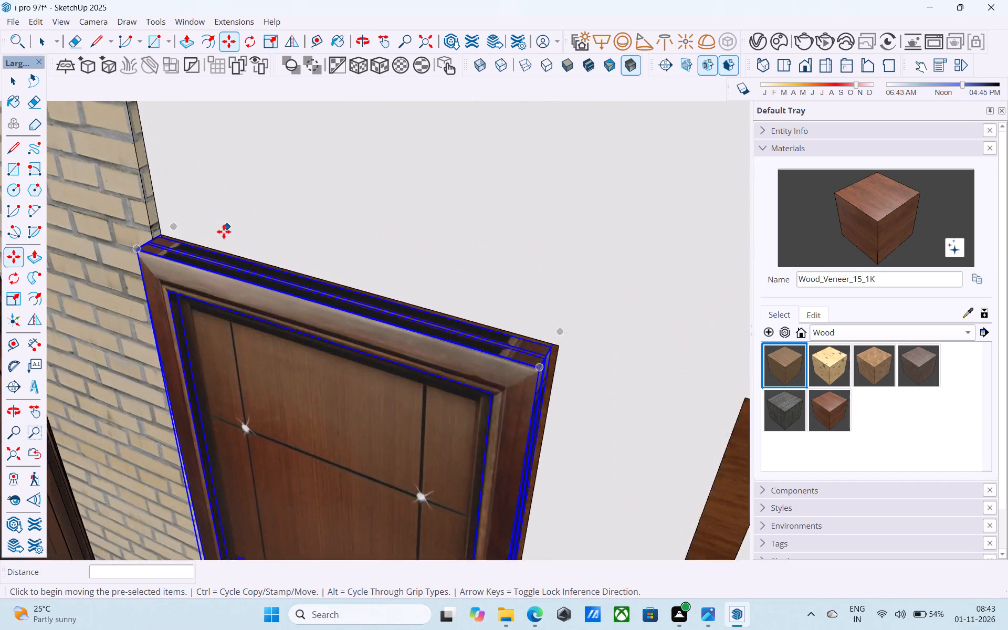
pyautogui.scroll(4, 224, 232)
pyautogui.scroll(5, 171, 237)
pyautogui.moveTo(232, 203); pyautogui.dragTo(286, 186, button='middle')
pyautogui.scroll(-12, 286, 186)
pyautogui.press('space')
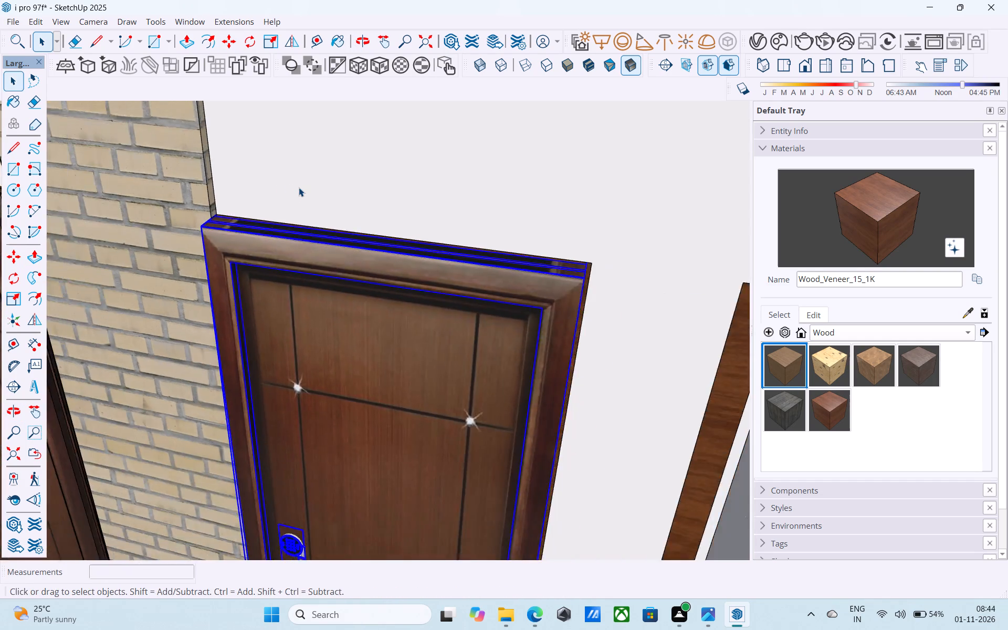
pyautogui.scroll(-20, 299, 187)
pyautogui.scroll(-1, 299, 187)
pyautogui.middleClick(298, 192)
pyautogui.click(249, 361)
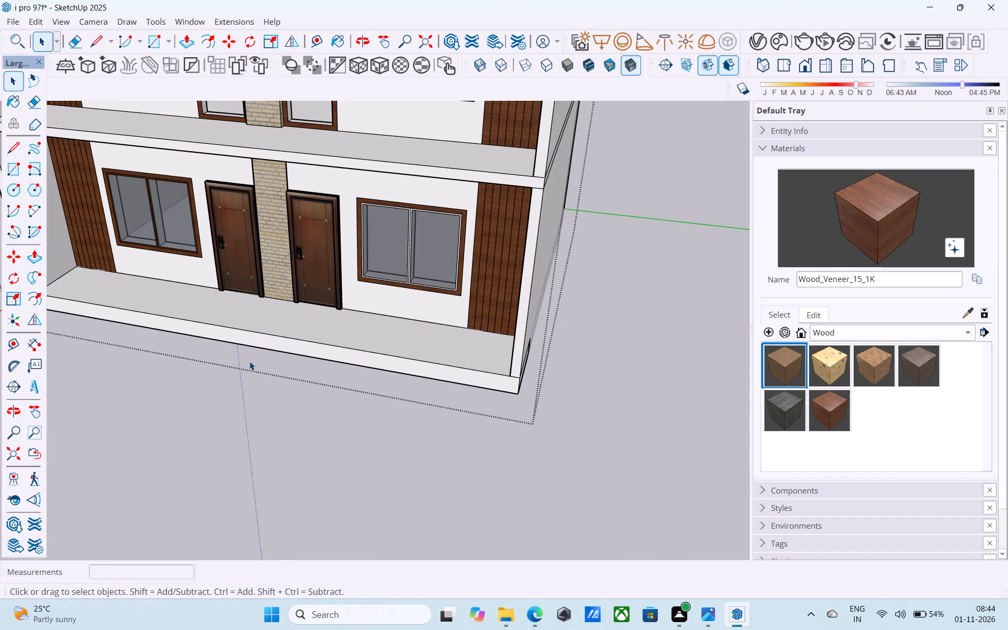
# Copy both ground-floor doors 10' 6" straight up into the upper-floor door openings, using matching window-frame corners as reference points.
pyautogui.scroll(-5, 277, 331)
pyautogui.moveTo(283, 328); pyautogui.dragTo(306, 310, button='middle')
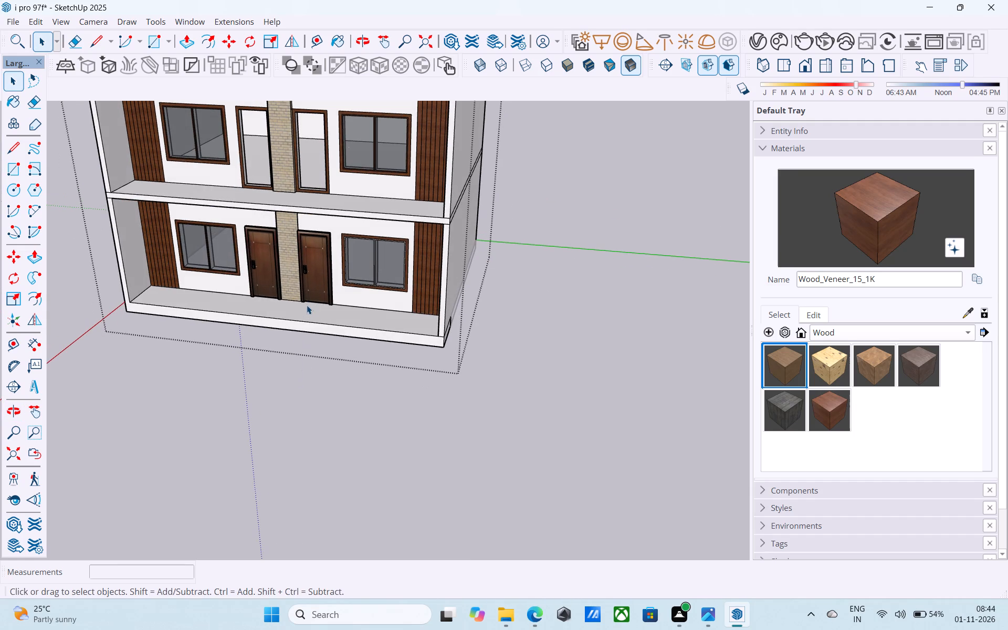
pyautogui.scroll(-6, 306, 306)
pyautogui.moveTo(306, 310); pyautogui.dragTo(314, 283, button='middle')
pyautogui.scroll(1, 307, 306)
pyautogui.scroll(4, 314, 237)
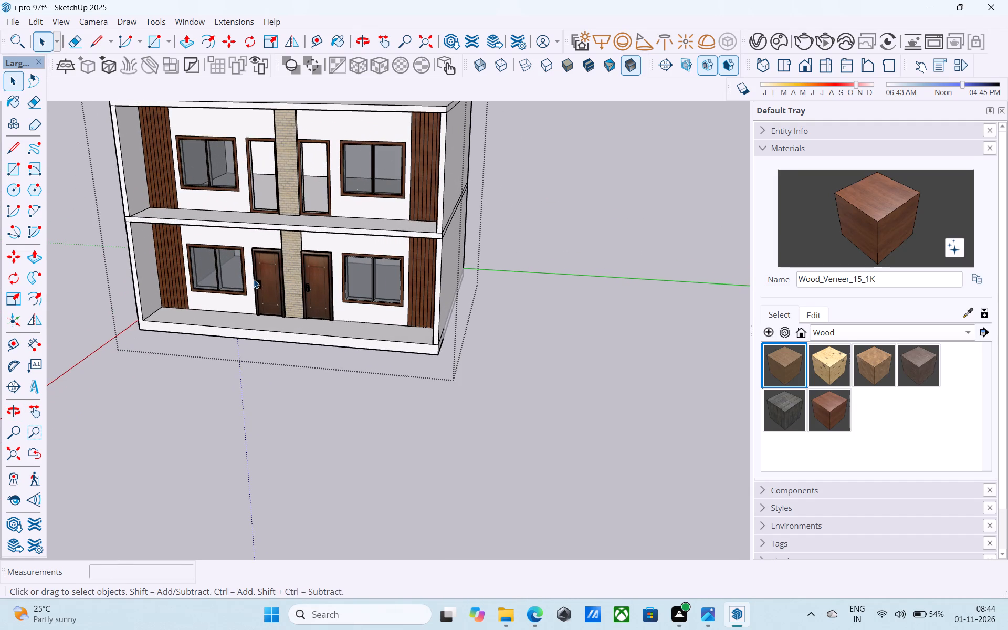
pyautogui.click(254, 279)
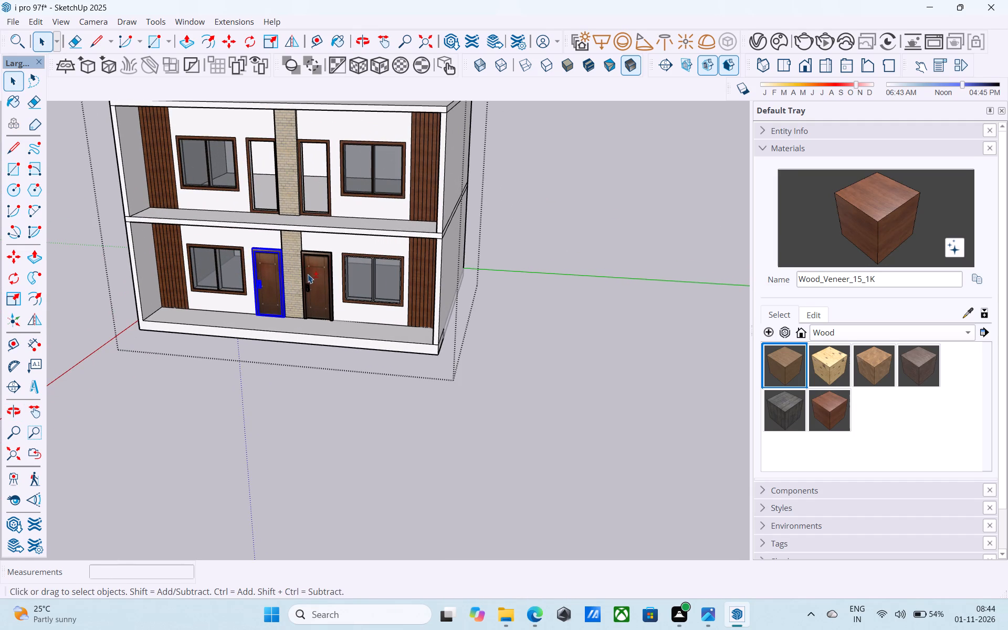
pyautogui.keyDown('shift'); pyautogui.click(308, 274); pyautogui.keyUp('shift')
pyautogui.press('m')
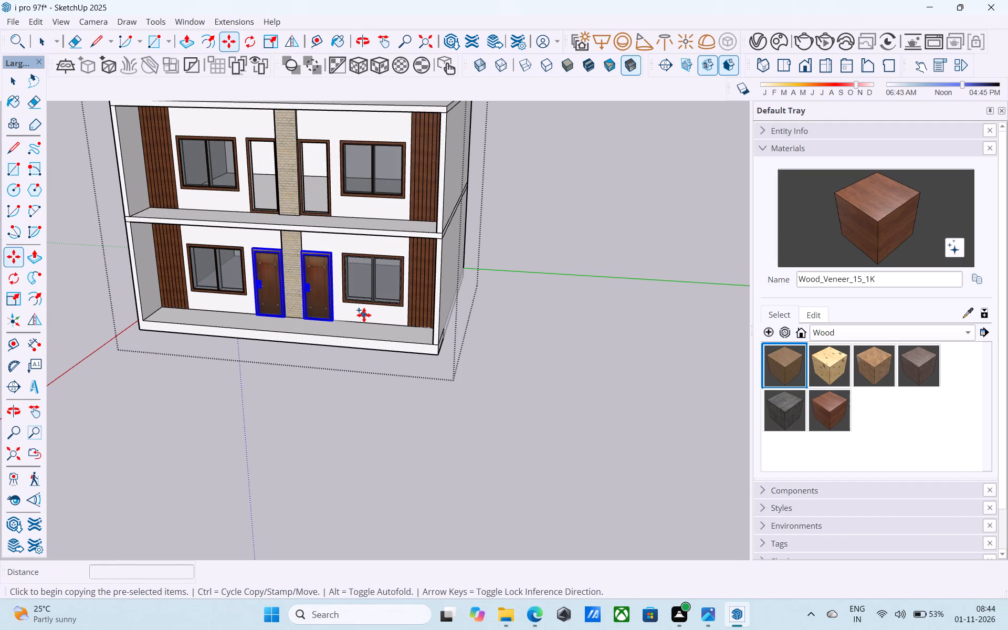
pyautogui.scroll(19, 350, 306)
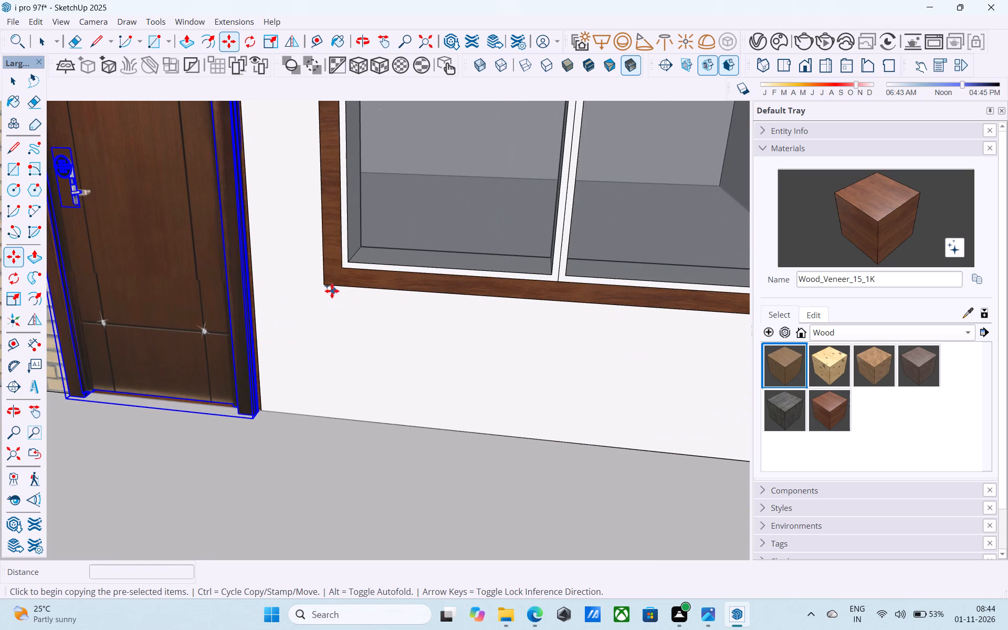
pyautogui.click(327, 287)
pyautogui.scroll(-17, 300, 359)
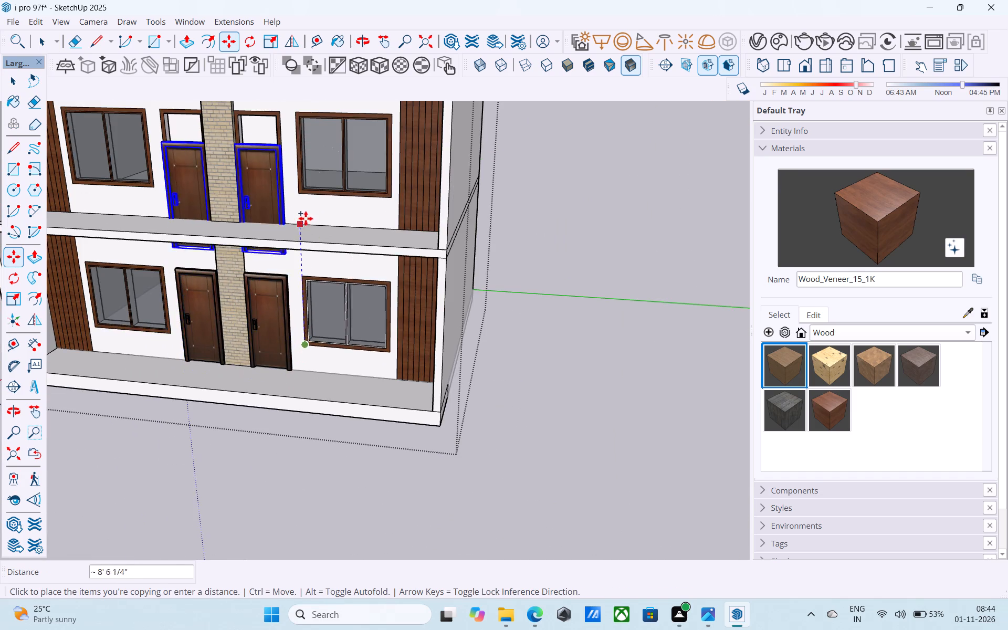
pyautogui.scroll(8, 305, 211)
pyautogui.click(289, 174)
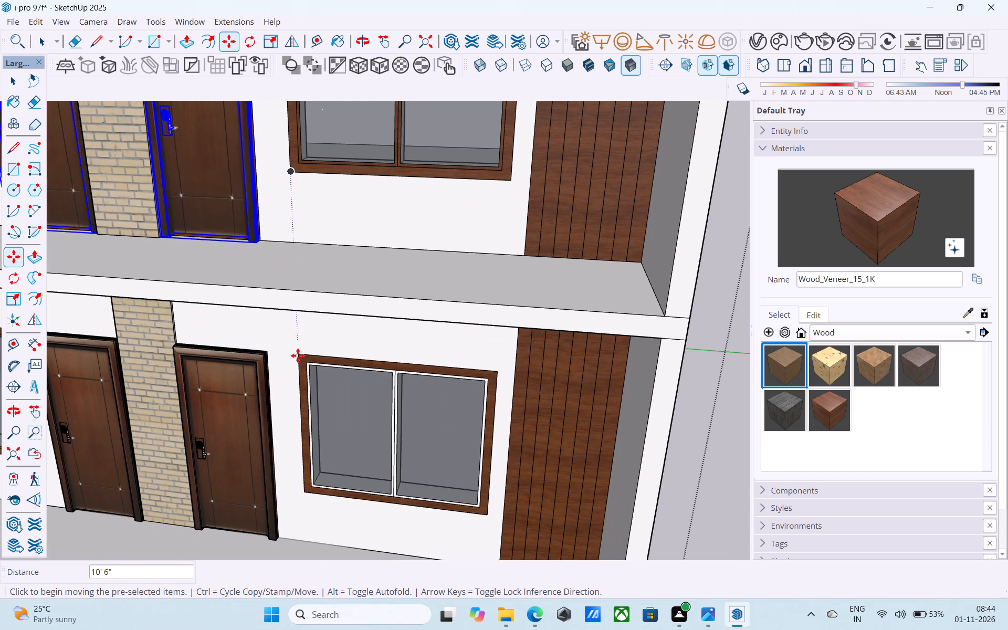
# Review the whole facade with the doors placed on both floors.
pyautogui.scroll(-12, 297, 351)
pyautogui.moveTo(303, 367); pyautogui.dragTo(333, 365, button='middle')
pyautogui.scroll(5, 333, 365)
pyautogui.press('space')
pyautogui.scroll(-6, 344, 345)
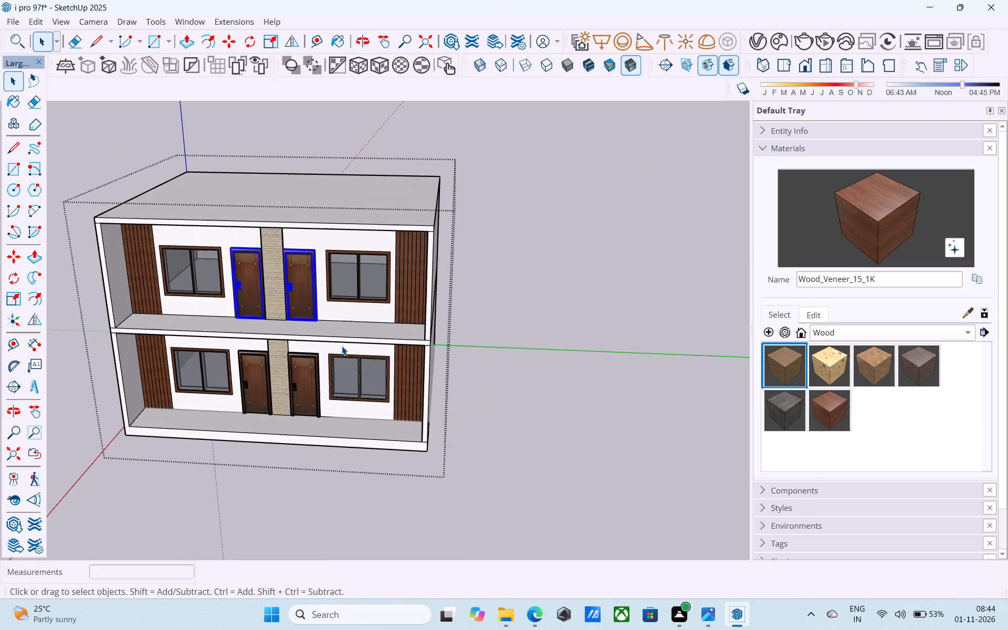
pyautogui.moveTo(328, 337); pyautogui.dragTo(322, 390, button='middle')
pyautogui.click(466, 345)
pyautogui.moveTo(490, 328); pyautogui.dragTo(490, 328, button='middle')
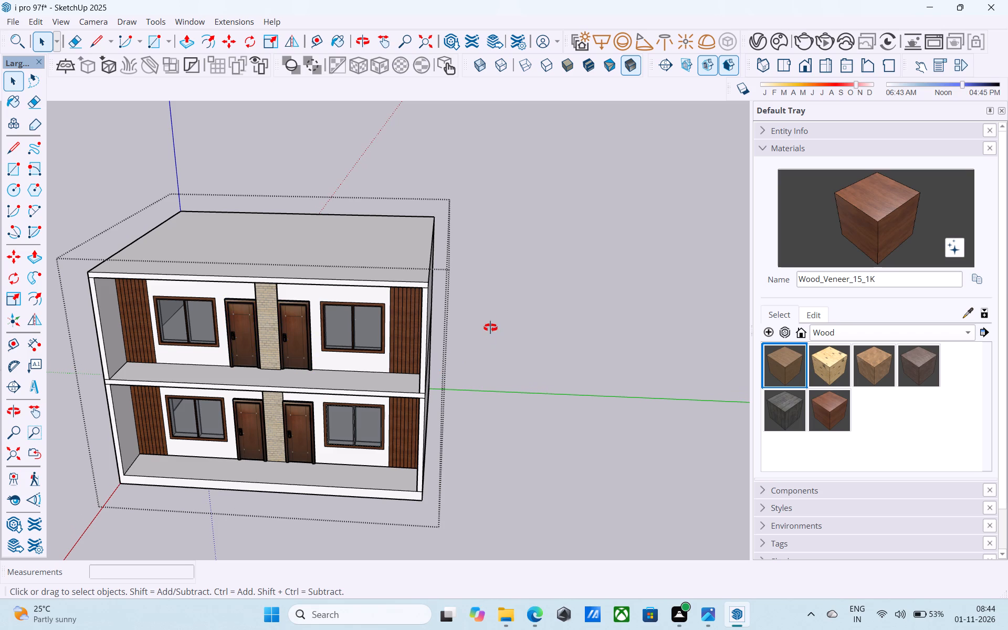
pyautogui.moveTo(490, 328); pyautogui.dragTo(596, 264, button='middle')
pyautogui.moveTo(469, 235); pyautogui.dragTo(457, 265, button='middle')
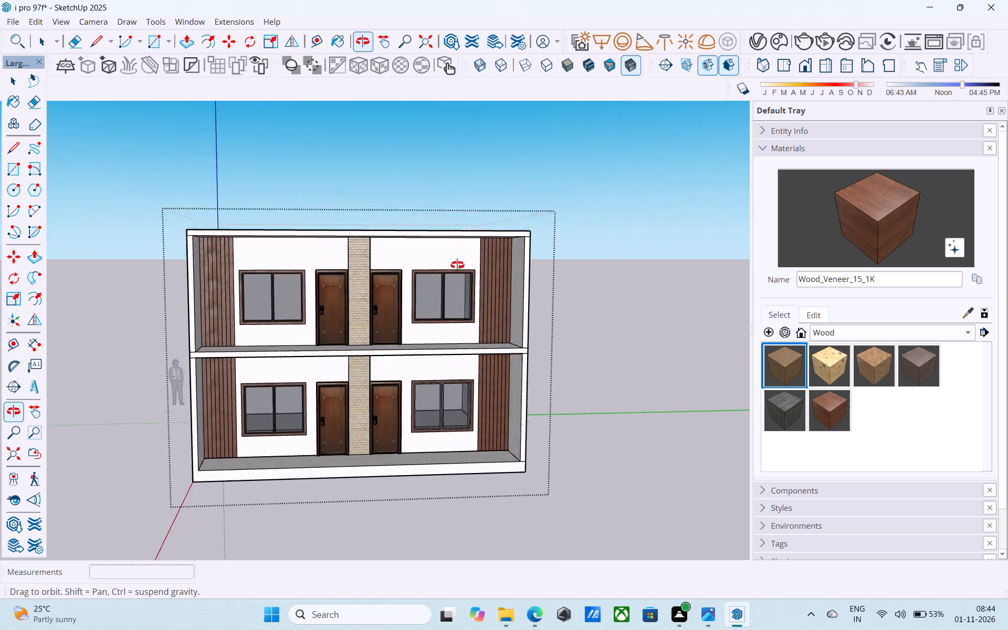
pyautogui.moveTo(457, 265); pyautogui.dragTo(443, 273, button='middle')
pyautogui.click(436, 170)
pyautogui.scroll(-3, 436, 170)
pyautogui.keyDown('shift'); pyautogui.moveTo(436, 170); pyautogui.dragTo(448, 181, button='middle'); pyautogui.keyUp('shift')
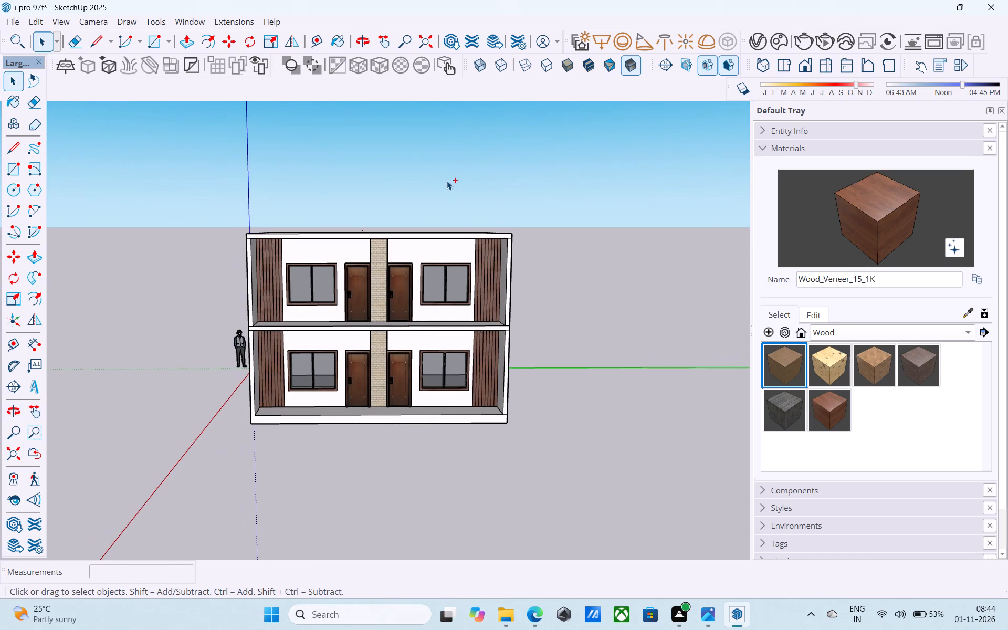
# Save the model.
pyautogui.hotkey('ctrl', 's')
pyautogui.click(447, 398)
pyautogui.hotkey('ctrl', 's')
# Examine the saved building's facade and roof from several angles.
pyautogui.moveTo(362, 356); pyautogui.dragTo(339, 364, button='middle')
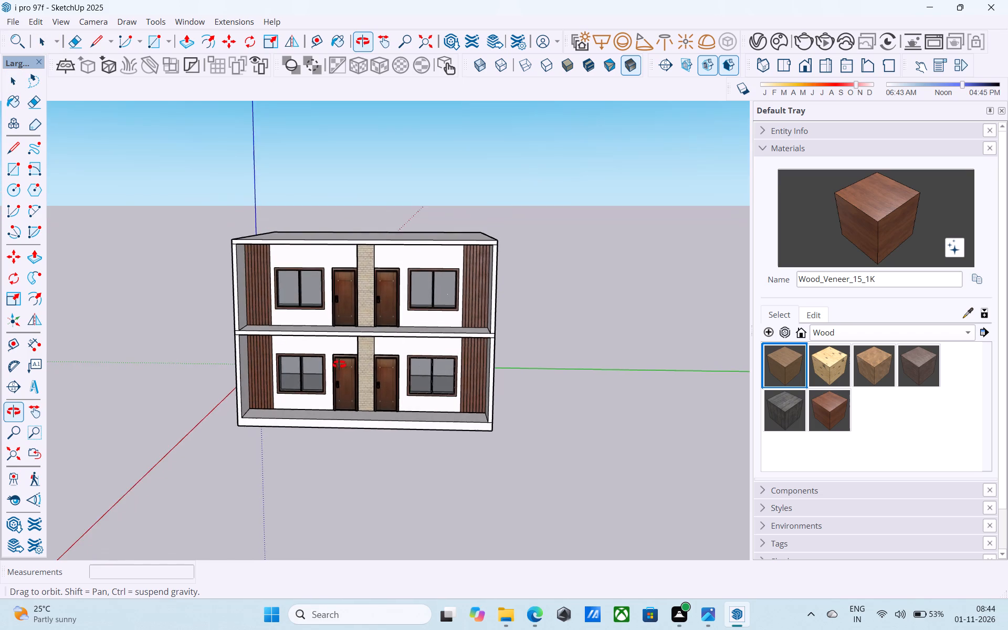
pyautogui.moveTo(339, 364); pyautogui.dragTo(369, 341, button='middle')
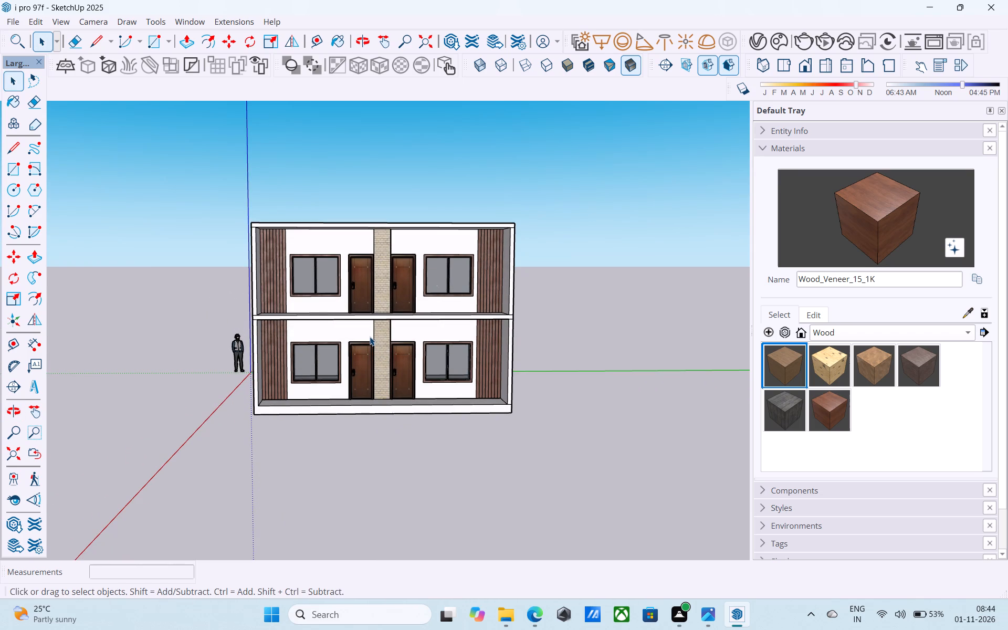
pyautogui.scroll(7, 370, 337)
pyautogui.moveTo(370, 337); pyautogui.dragTo(342, 366, button='middle')
pyautogui.scroll(-4, 342, 366)
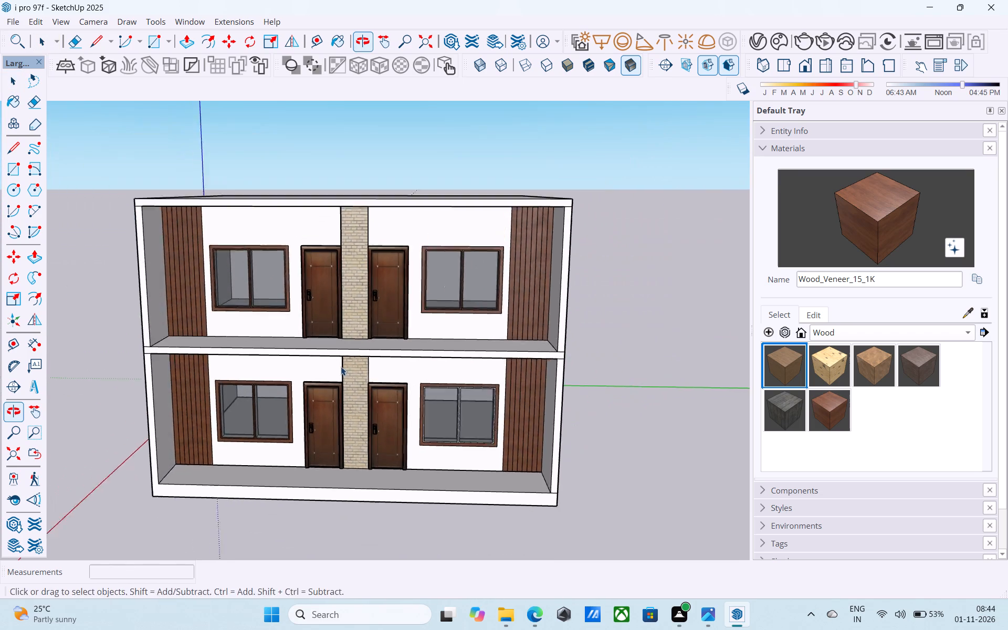
pyautogui.scroll(-1, 341, 366)
pyautogui.moveTo(341, 366); pyautogui.dragTo(328, 366, button='middle')
pyautogui.moveTo(313, 327); pyautogui.dragTo(297, 335, button='middle')
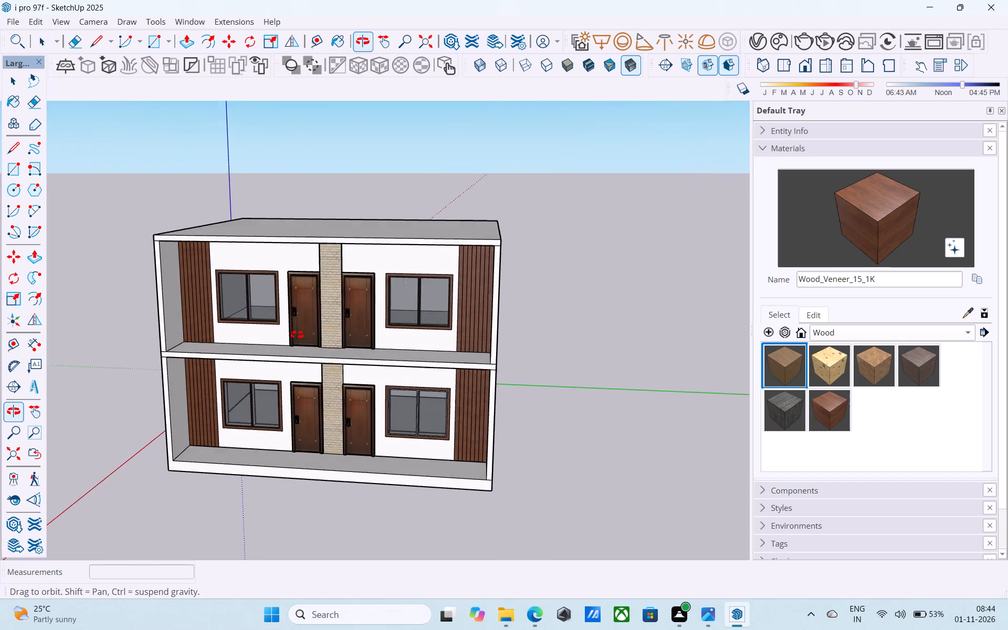
pyautogui.moveTo(297, 335); pyautogui.dragTo(315, 393, button='middle')
# Open the facade wall group for editing and paint every slat of the upper-floor left wood strip with Plywood_01_1K.
pyautogui.scroll(3, 227, 286)
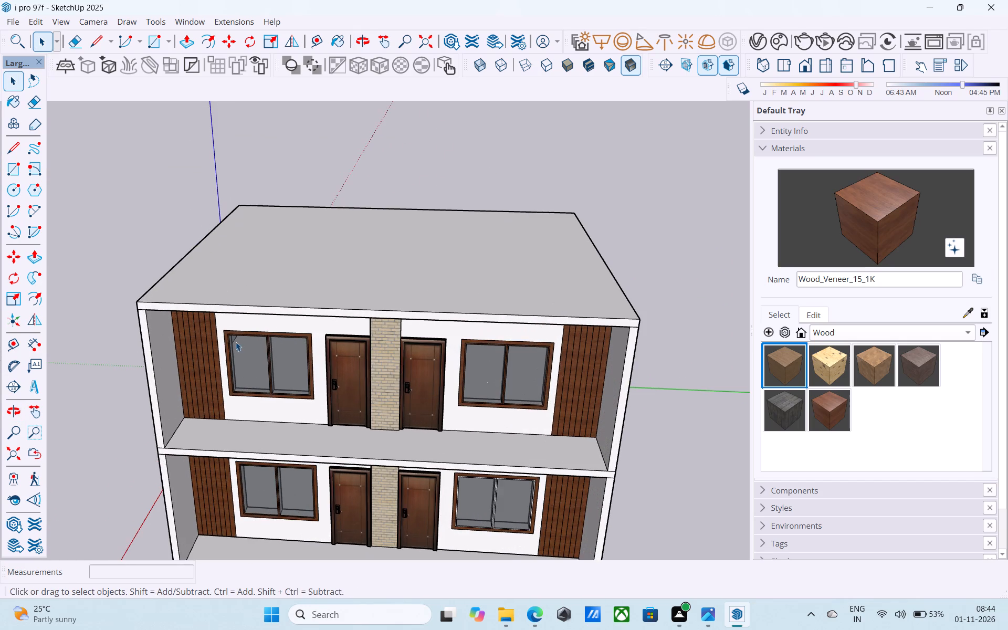
pyautogui.moveTo(232, 338); pyautogui.dragTo(218, 295, button='middle')
pyautogui.scroll(3, 217, 293)
pyautogui.scroll(8, 199, 234)
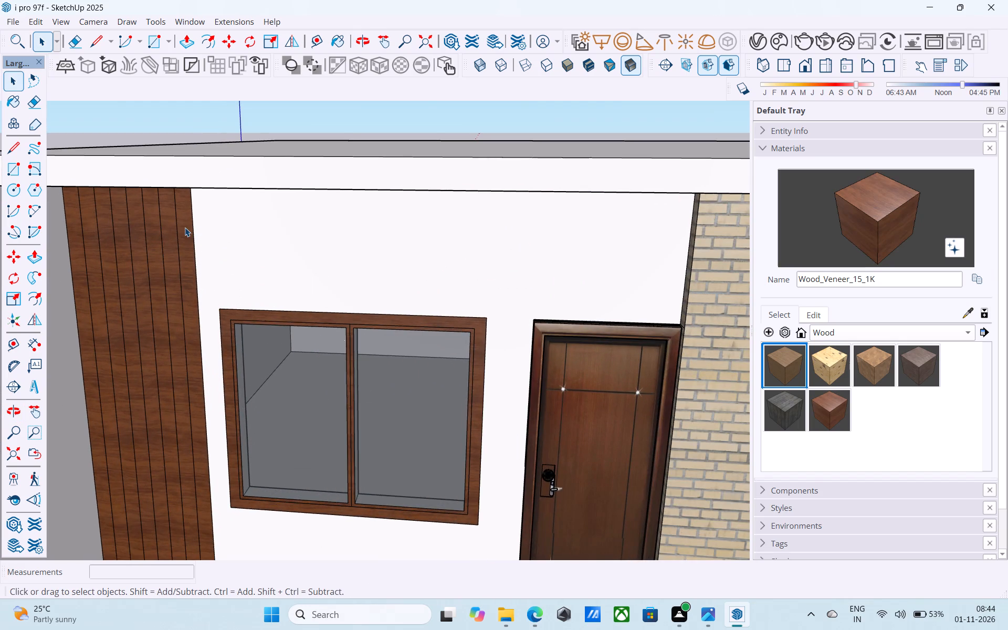
pyautogui.click(186, 227)
pyautogui.doubleClick(309, 244)
pyautogui.scroll(-5, 179, 246)
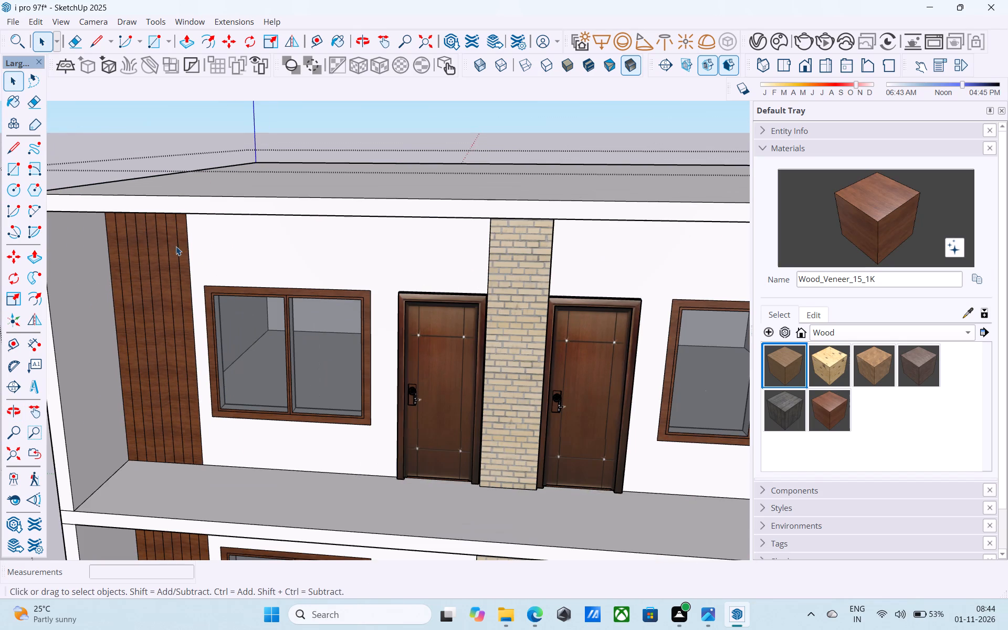
pyautogui.click(183, 250)
pyautogui.scroll(4, 167, 251)
pyautogui.doubleClick(167, 251)
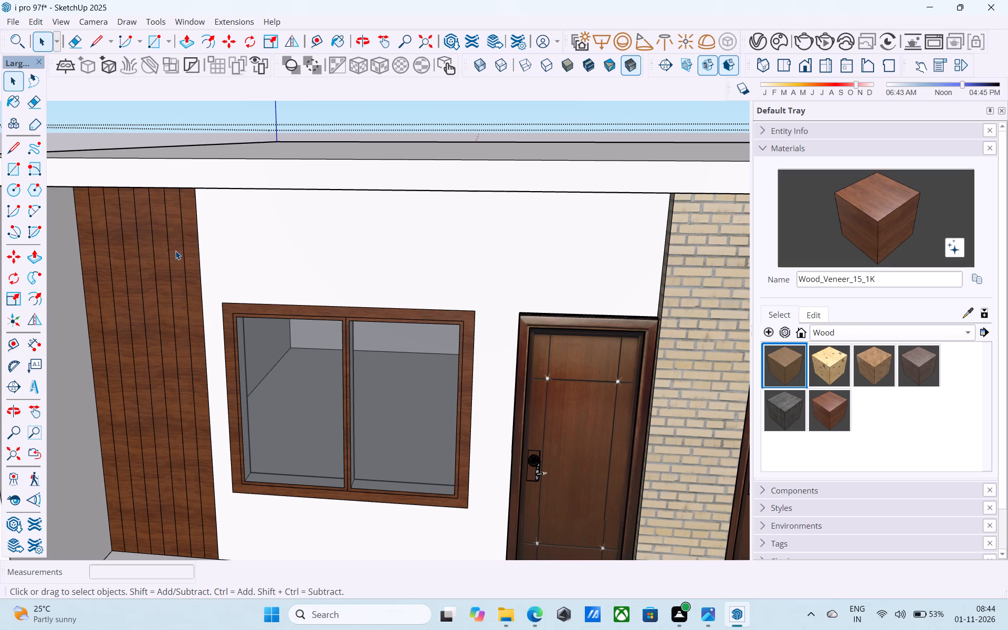
pyautogui.click(176, 250)
pyautogui.click(192, 256)
pyautogui.click(783, 354)
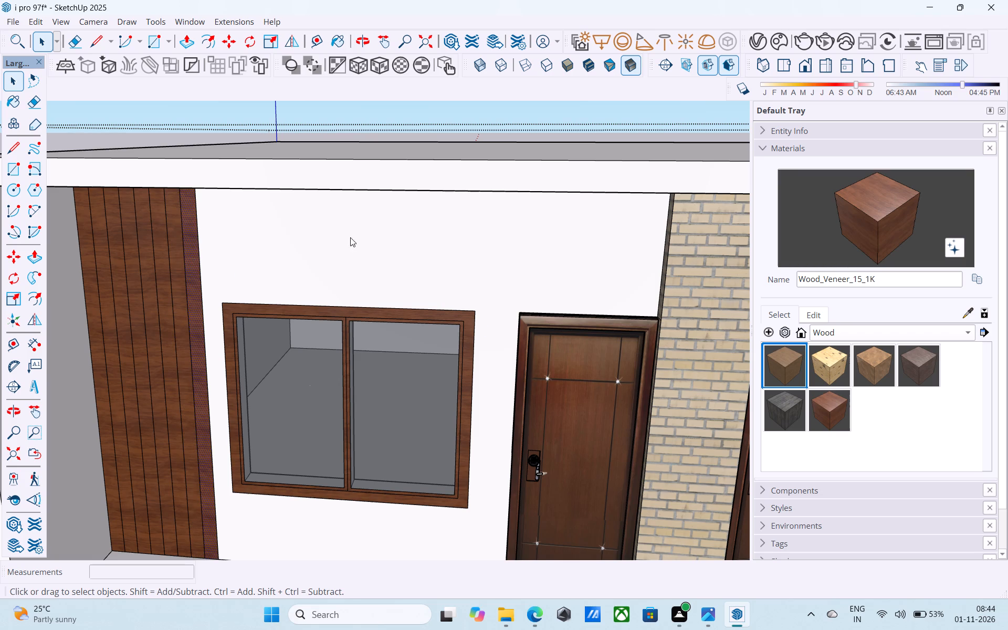
pyautogui.scroll(3, 194, 234)
pyautogui.click(192, 233)
pyautogui.click(167, 226)
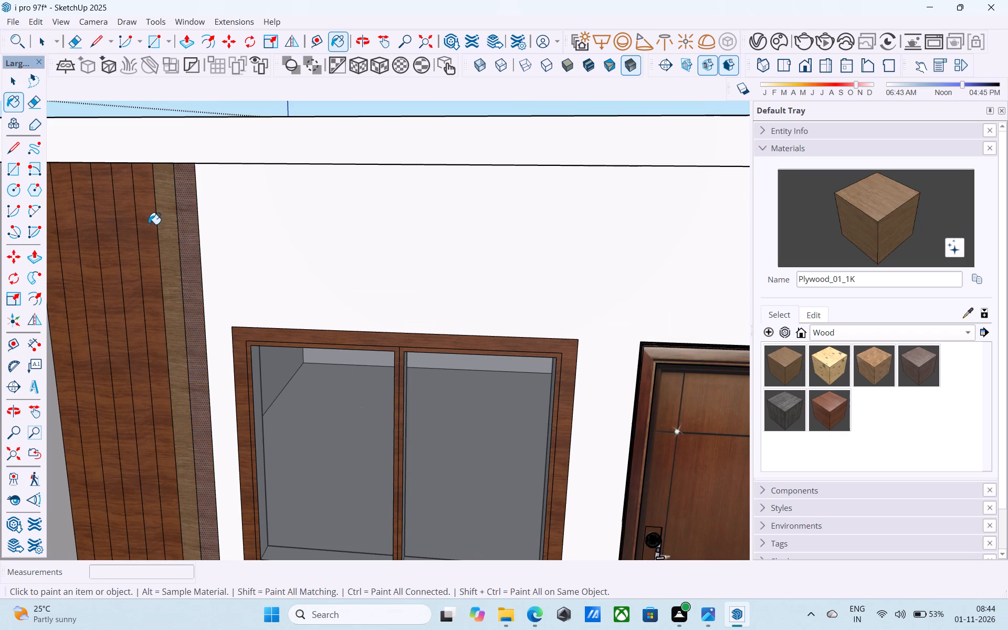
pyautogui.click(148, 223)
pyautogui.click(135, 217)
pyautogui.scroll(-5, 142, 214)
pyautogui.scroll(3, 73, 222)
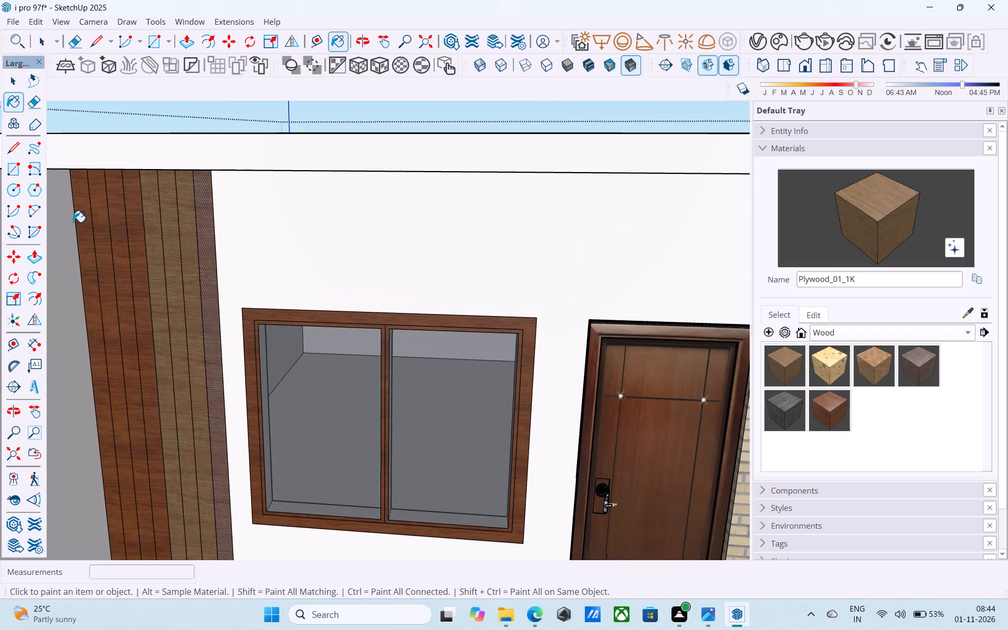
pyautogui.click(79, 214)
pyautogui.click(94, 202)
pyautogui.click(110, 190)
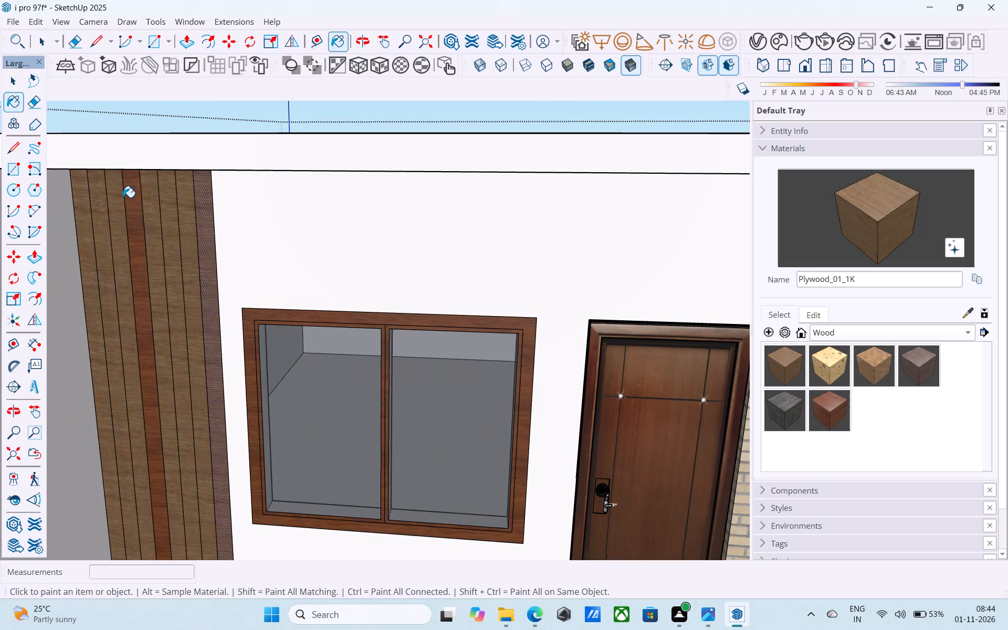
pyautogui.click(129, 201)
# Paint every slat of the upper-floor right wood strip with Plywood_01_1K.
pyautogui.scroll(-17, 124, 202)
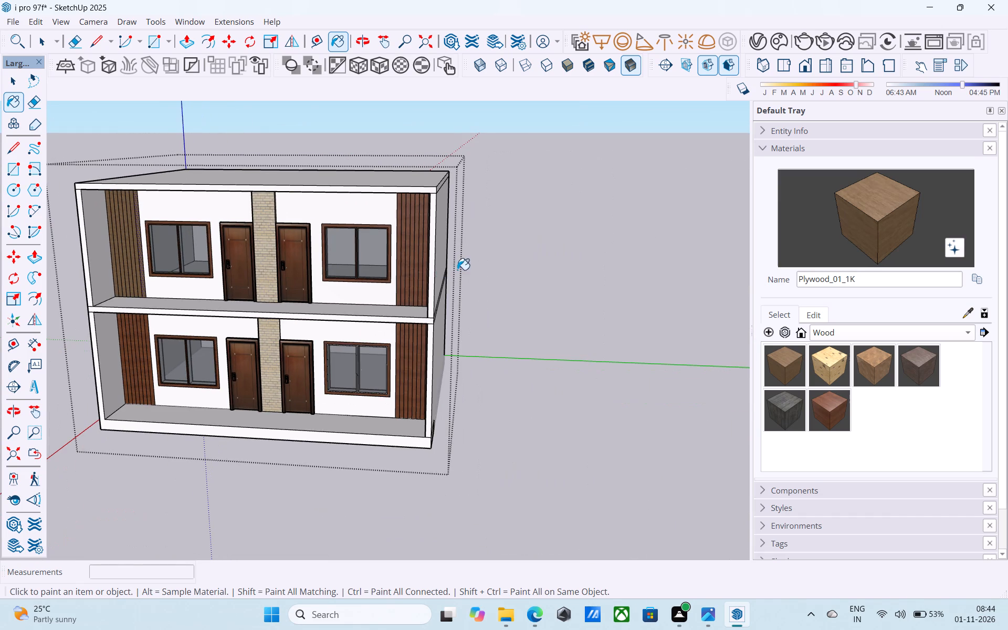
pyautogui.moveTo(409, 215); pyautogui.dragTo(454, 231, button='middle')
pyautogui.scroll(13, 479, 246)
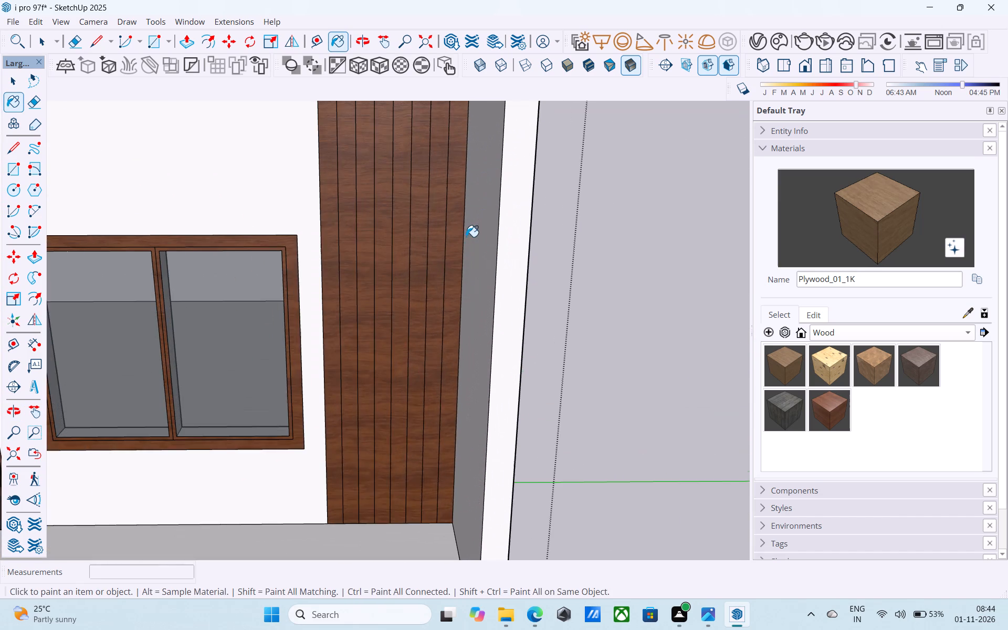
pyautogui.scroll(1, 466, 237)
pyautogui.scroll(-11, 451, 228)
pyautogui.moveTo(451, 228); pyautogui.dragTo(512, 220, button='middle')
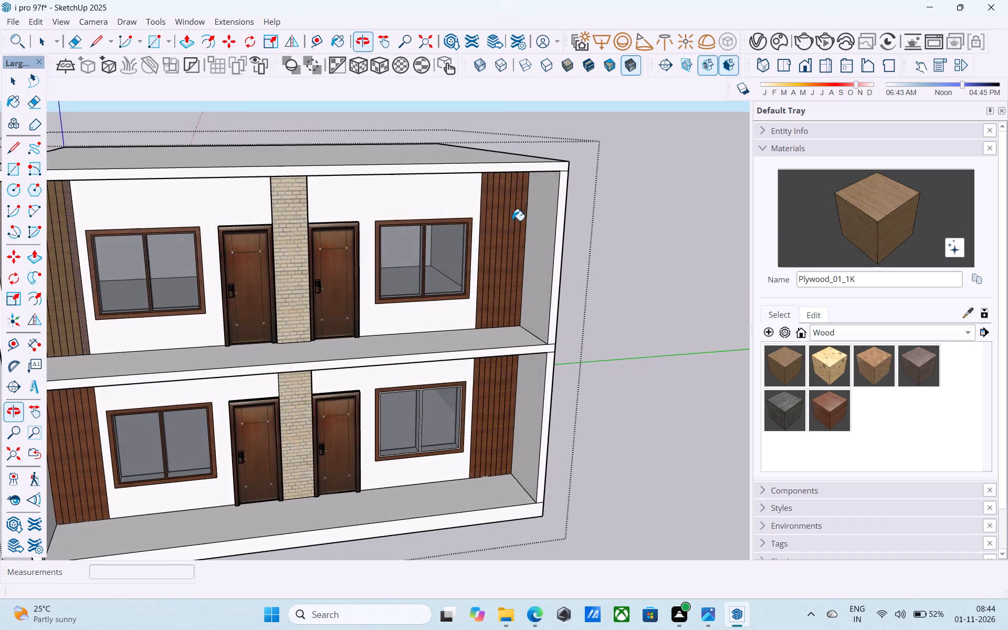
pyautogui.scroll(5, 512, 220)
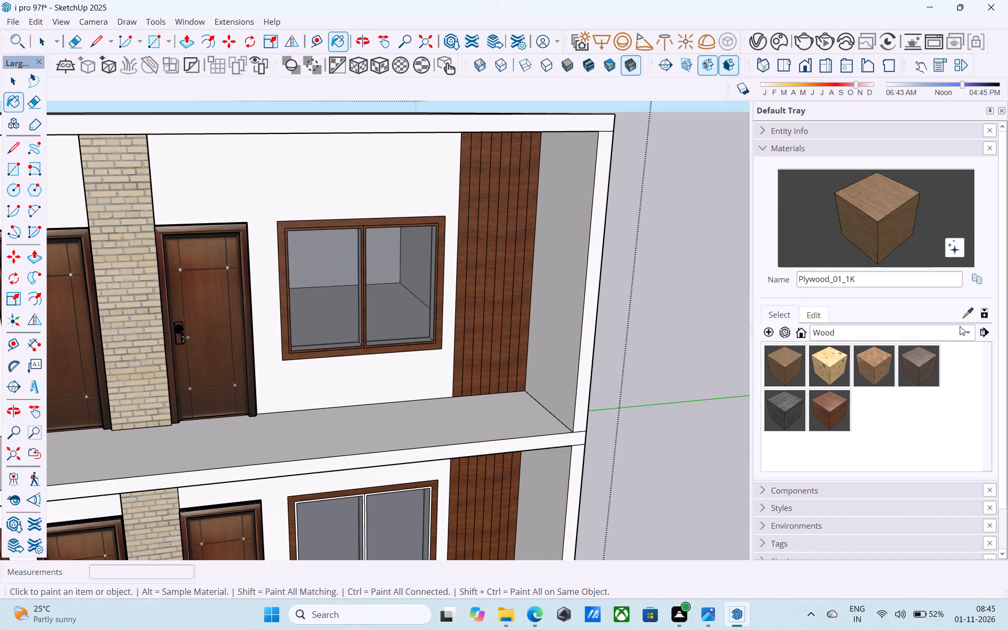
pyautogui.click(465, 241)
pyautogui.click(472, 237)
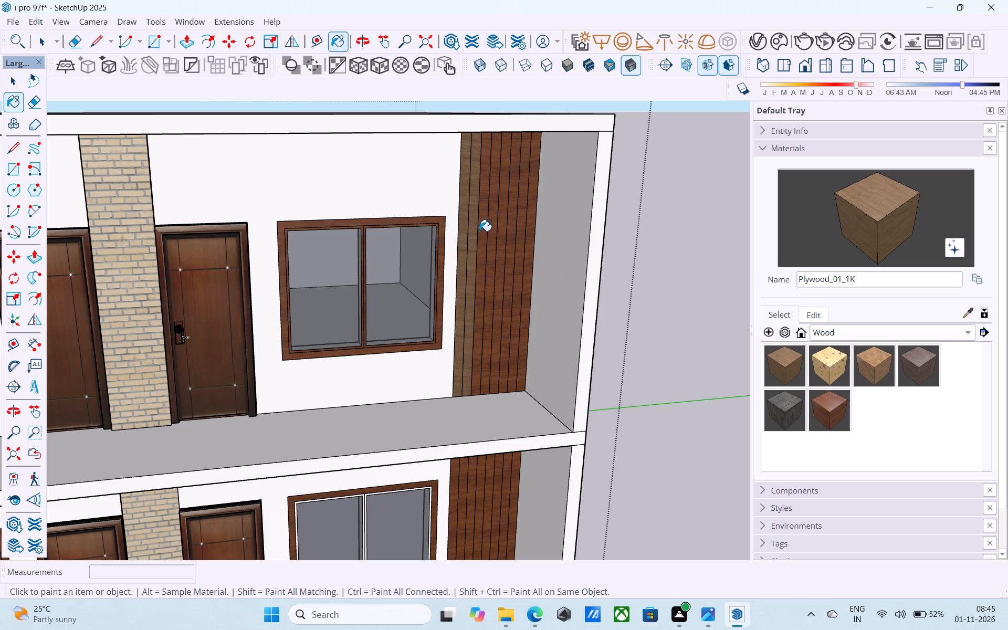
pyautogui.click(479, 231)
pyautogui.click(491, 223)
pyautogui.click(505, 216)
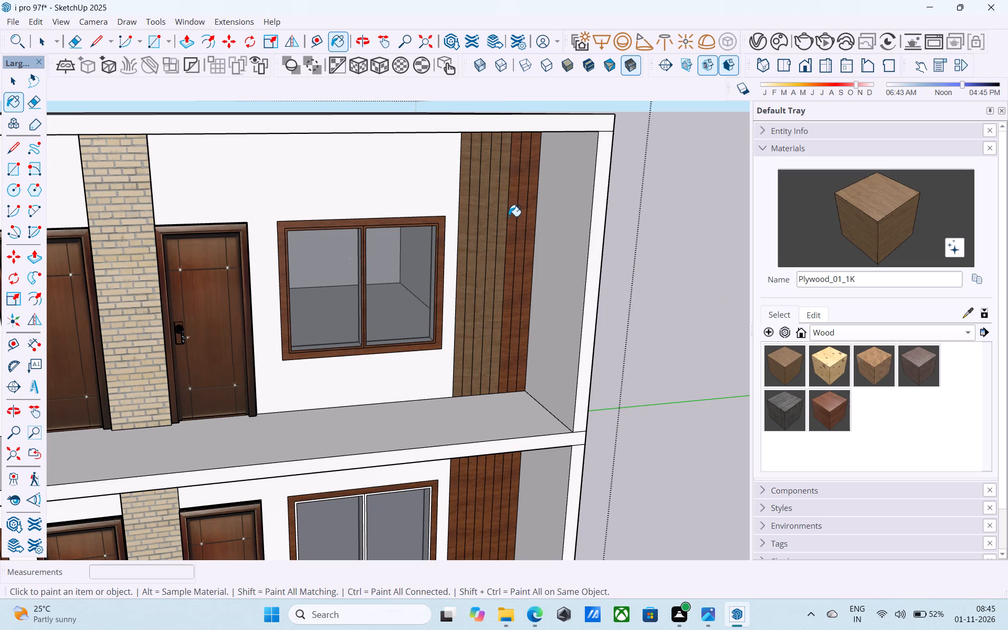
pyautogui.click(509, 216)
pyautogui.click(513, 206)
pyautogui.click(523, 206)
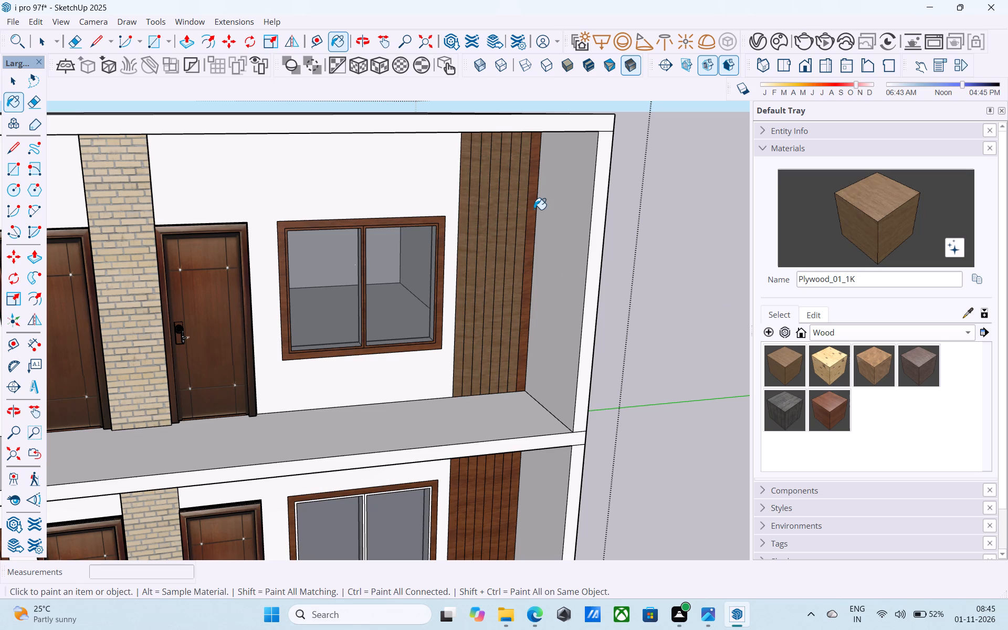
pyautogui.click(531, 207)
# Paint every slat of the ground-floor right wood strip with Plywood_01_1K.
pyautogui.scroll(-11, 530, 206)
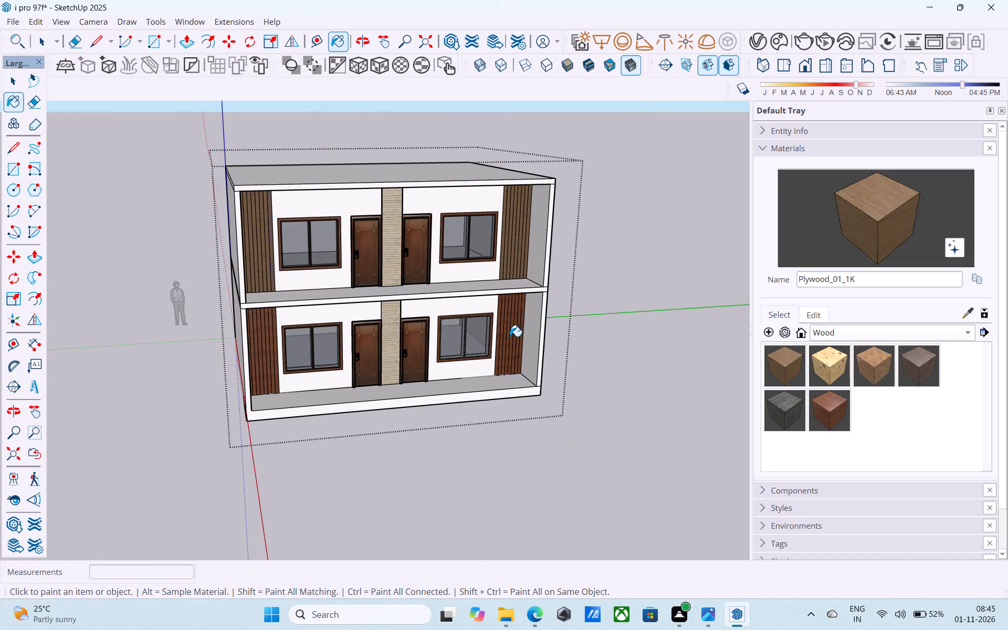
pyautogui.scroll(17, 510, 337)
pyautogui.click(471, 241)
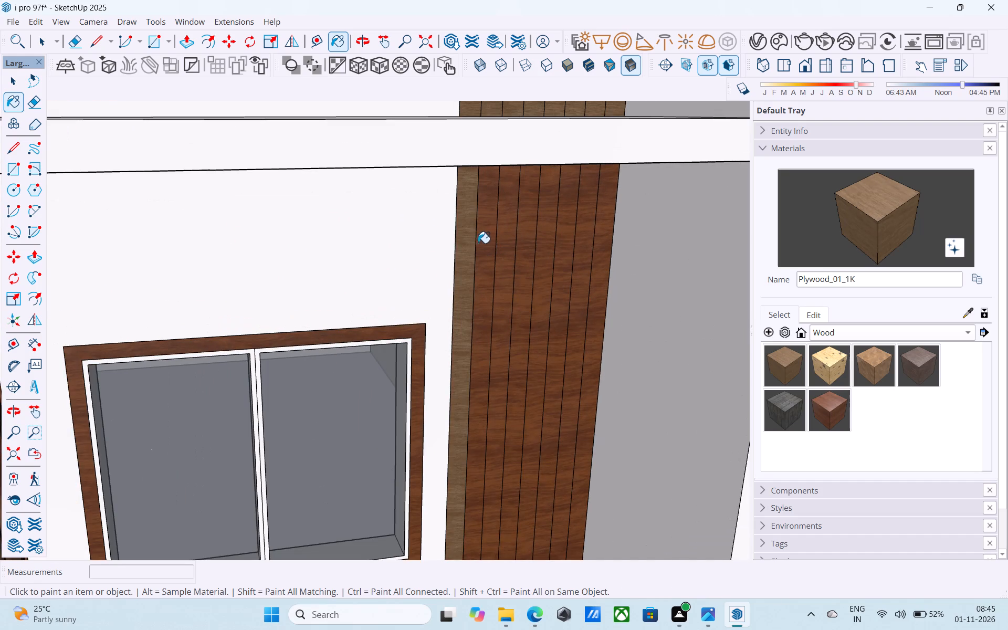
pyautogui.click(479, 243)
pyautogui.click(501, 256)
pyautogui.click(523, 260)
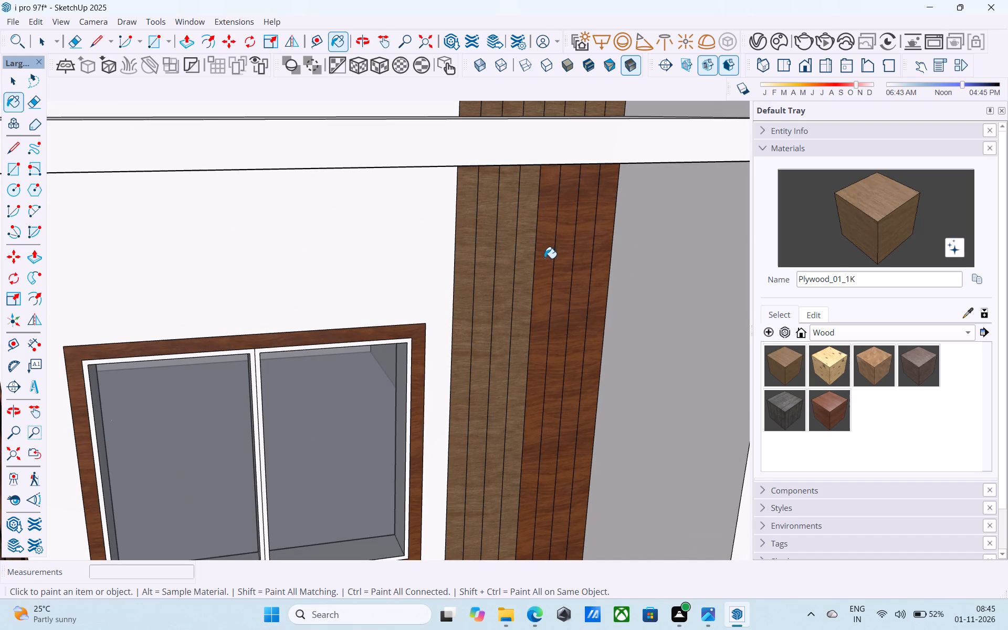
pyautogui.click(545, 258)
pyautogui.click(563, 253)
pyautogui.click(584, 241)
pyautogui.click(600, 230)
# Paint every slat of the ground-floor left wood strip with Plywood_01_1K.
pyautogui.scroll(-2, 604, 230)
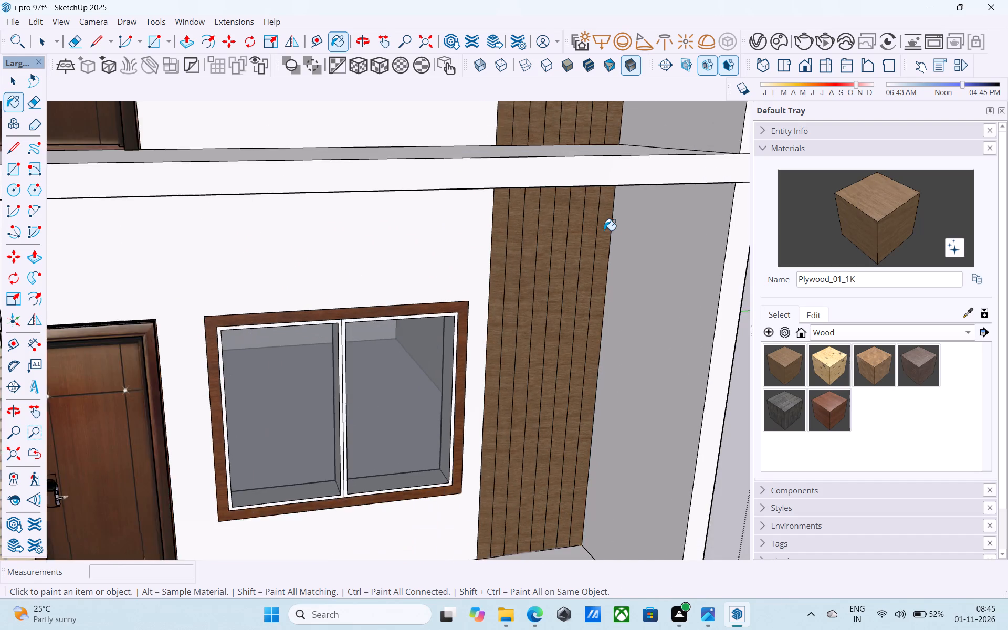
pyautogui.scroll(-15, 604, 230)
pyautogui.moveTo(583, 245); pyautogui.dragTo(493, 261, button='middle')
pyautogui.scroll(6, 202, 259)
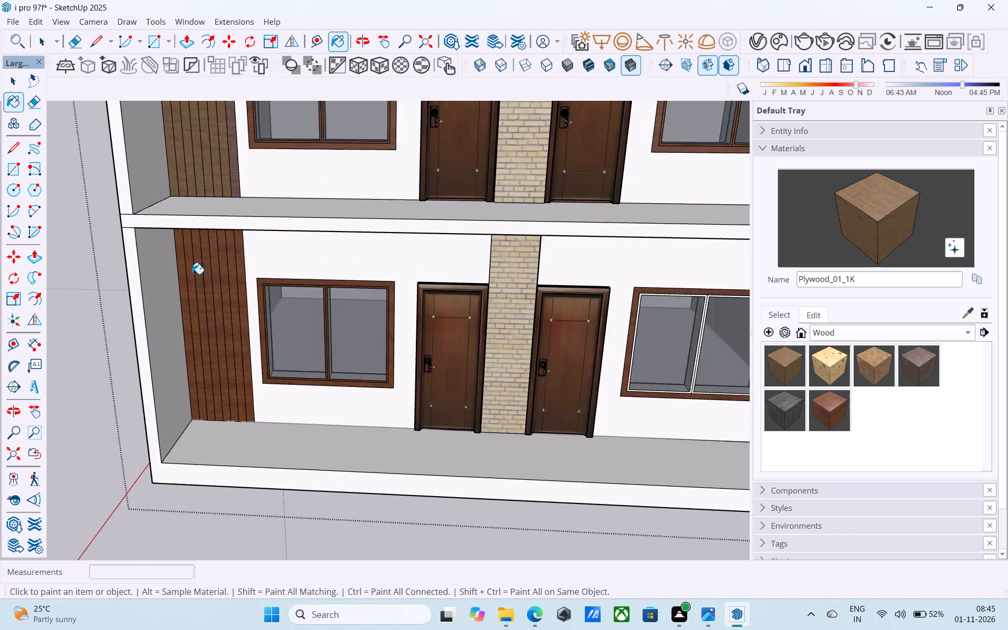
pyautogui.scroll(7, 192, 274)
pyautogui.click(182, 274)
pyautogui.click(197, 283)
pyautogui.click(209, 288)
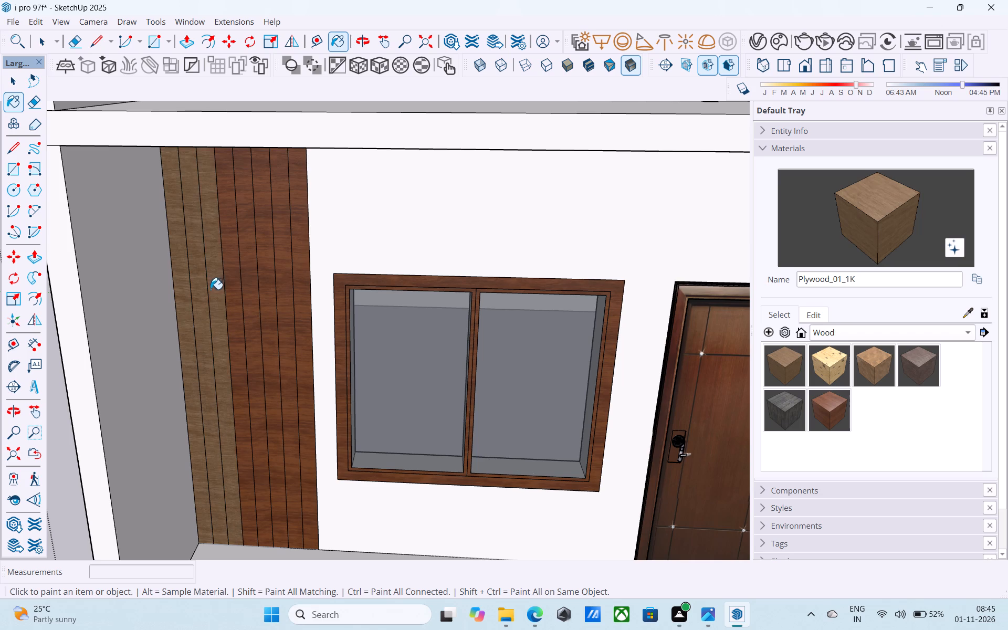
pyautogui.click(226, 288)
pyautogui.click(248, 279)
pyautogui.click(269, 280)
pyautogui.click(277, 279)
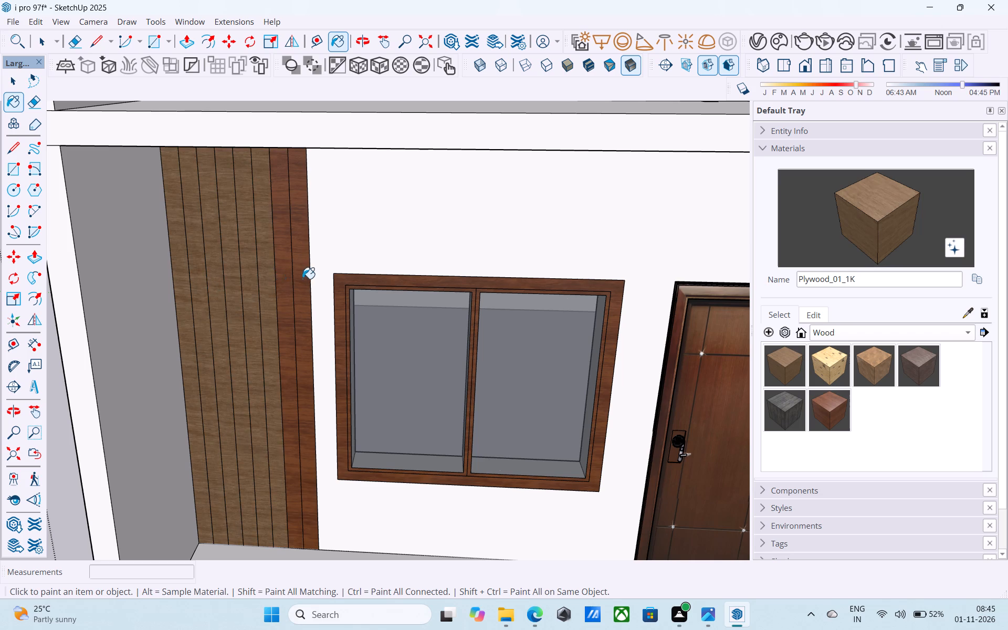
pyautogui.click(303, 279)
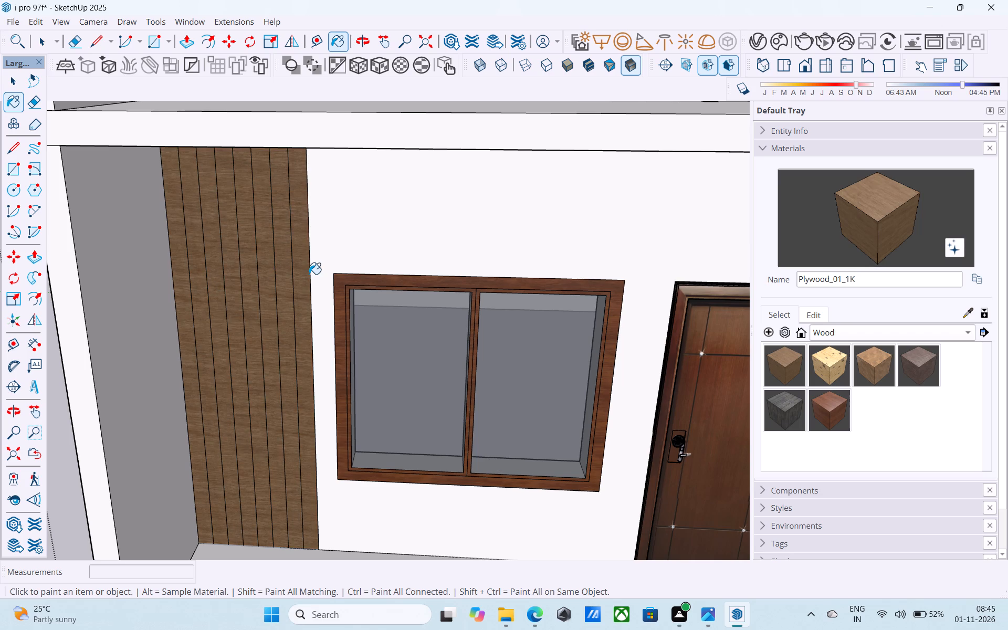
pyautogui.press('space')
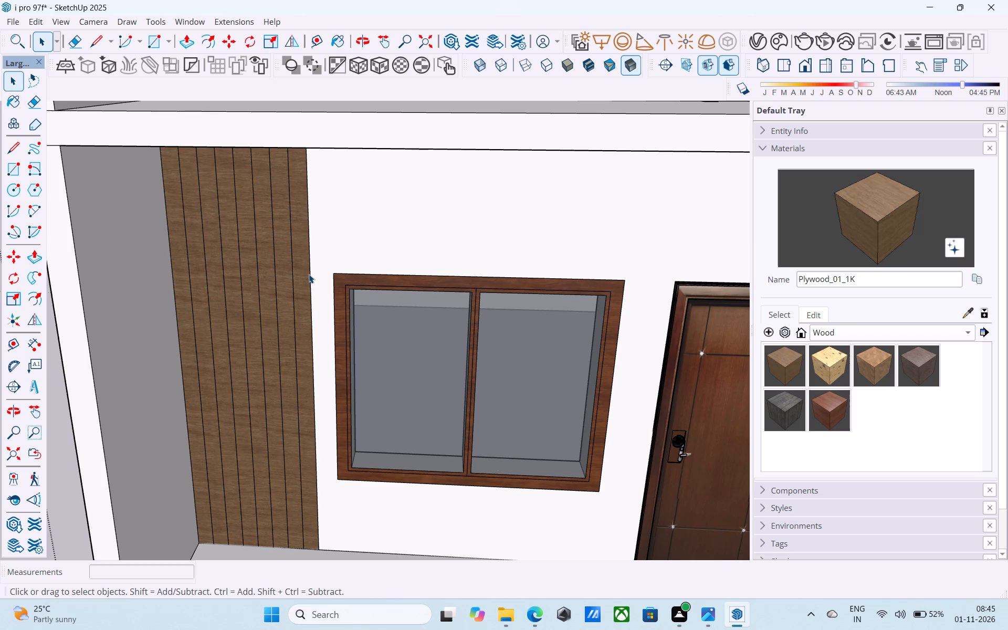
# Review the whole facade with the slat strips repainted on both floors.
pyautogui.scroll(-15, 231, 341)
pyautogui.moveTo(229, 364); pyautogui.dragTo(243, 343, button='middle')
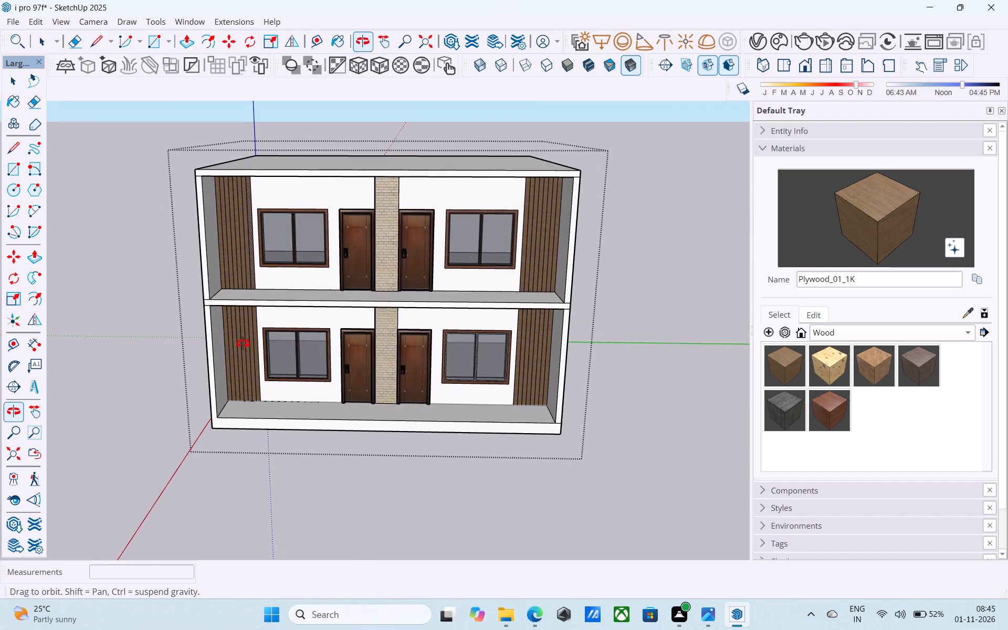
pyautogui.moveTo(243, 343); pyautogui.dragTo(243, 343, button='middle')
pyautogui.scroll(-6, 245, 343)
pyautogui.moveTo(251, 348); pyautogui.dragTo(290, 307, button='middle')
pyautogui.scroll(5, 399, 235)
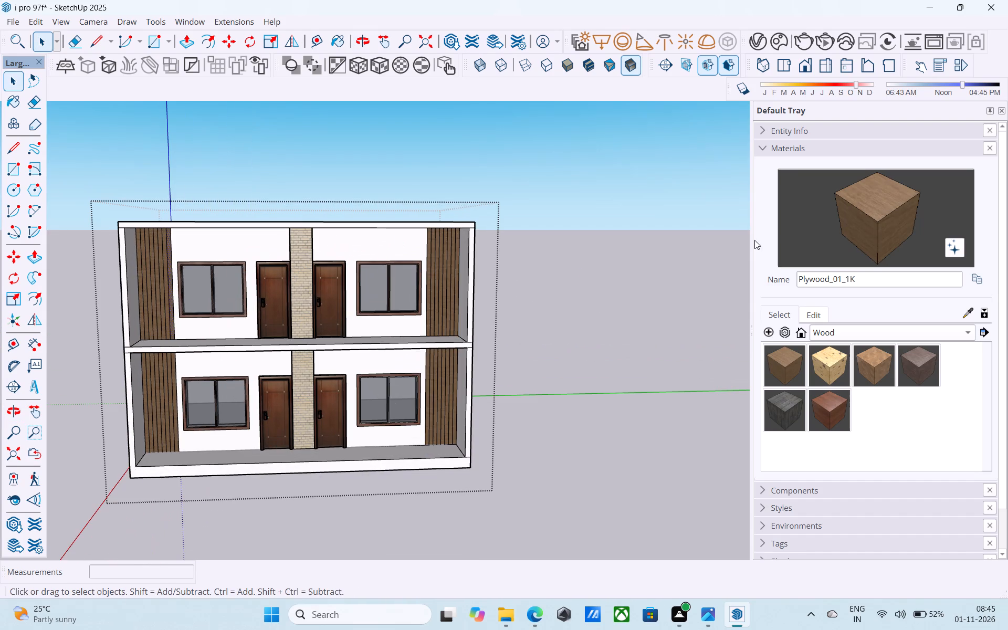
# Paint the outer frames of both upper-floor windows with Plywood_01_1K.
pyautogui.click(883, 216)
pyautogui.scroll(7, 229, 281)
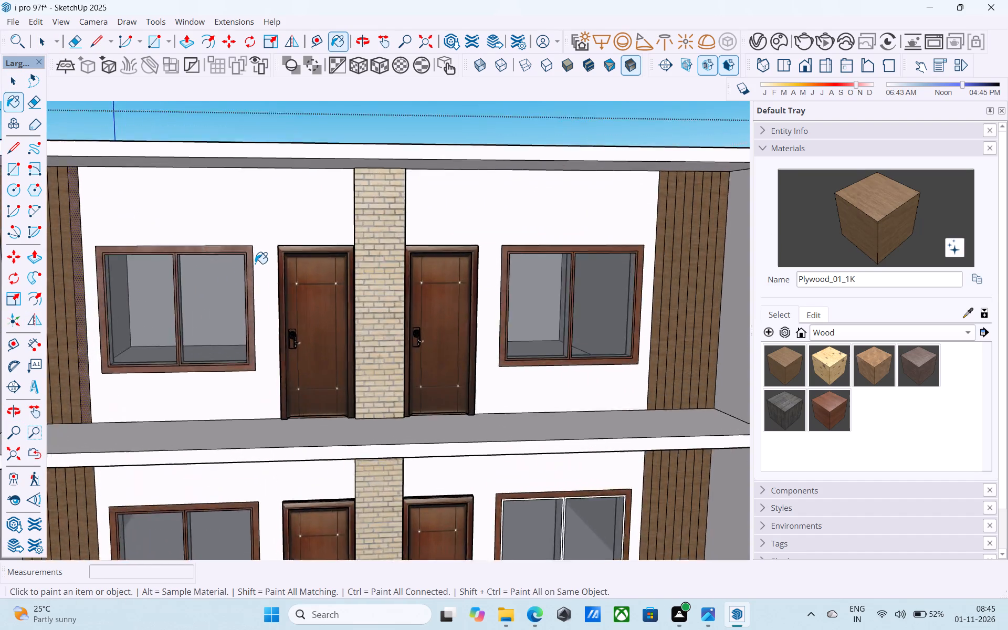
pyautogui.scroll(8, 255, 264)
pyautogui.scroll(-2, 314, 223)
pyautogui.moveTo(314, 224); pyautogui.dragTo(240, 367, button='middle')
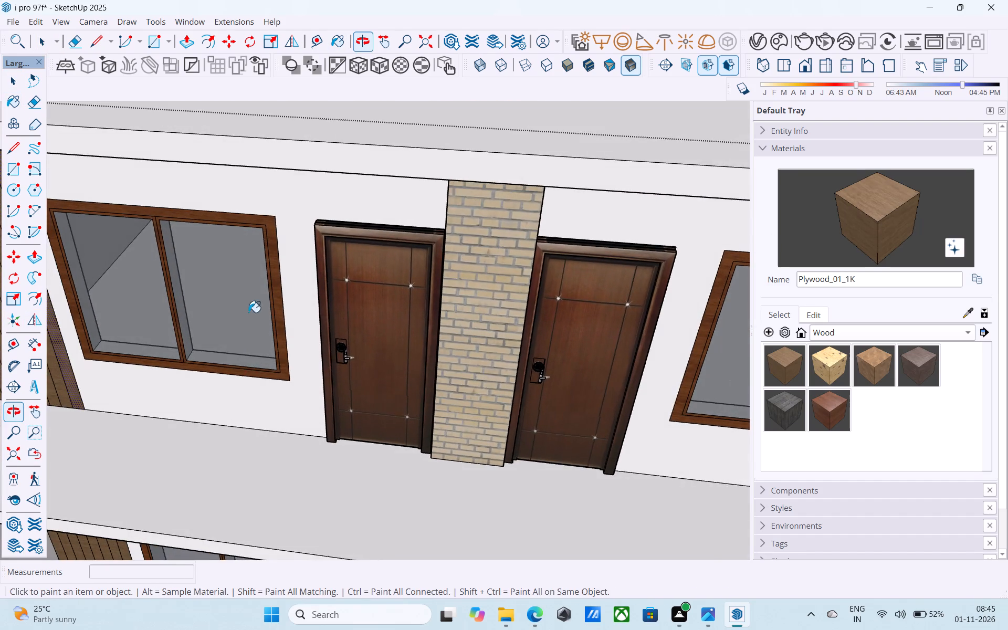
pyautogui.scroll(-3, 277, 254)
pyautogui.scroll(5, 275, 238)
pyautogui.click(273, 234)
pyautogui.scroll(-6, 225, 253)
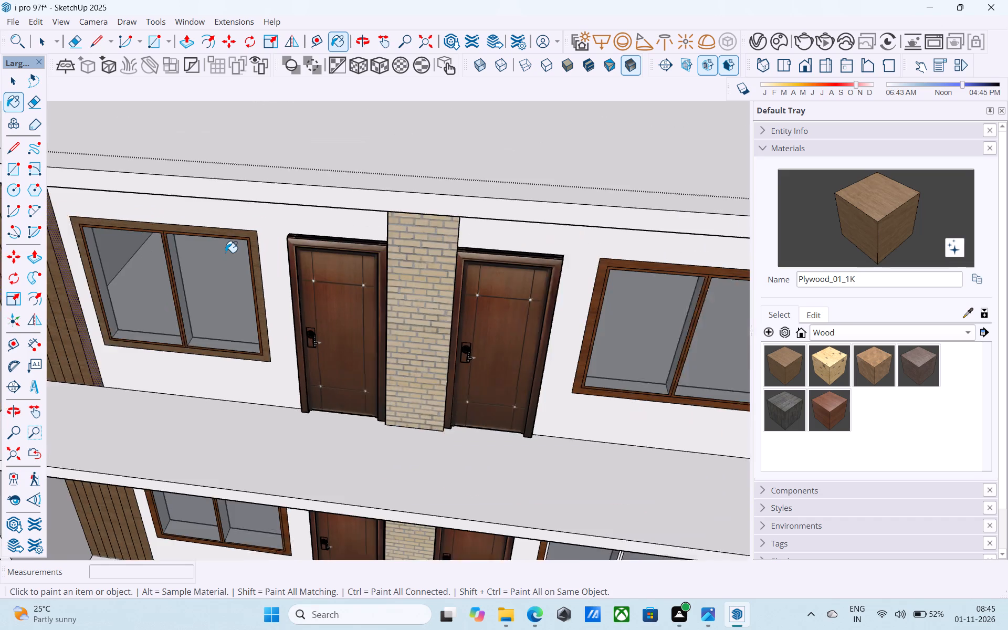
pyautogui.scroll(8, 518, 286)
pyautogui.click(615, 248)
pyautogui.scroll(-7, 480, 248)
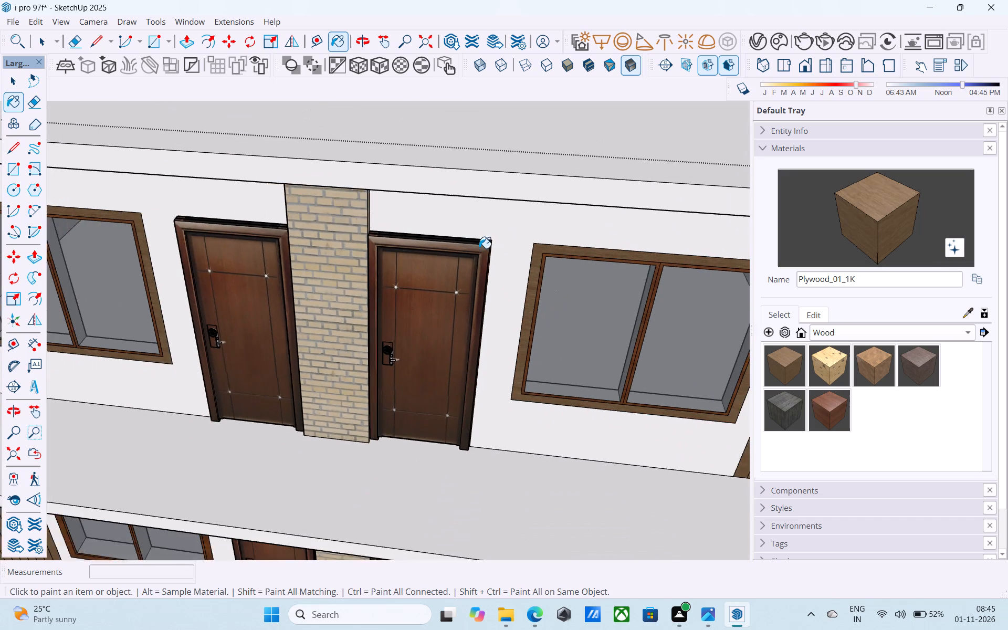
# Paint the outer frames of both ground-floor windows with Plywood_01_1K.
pyautogui.scroll(-8, 479, 248)
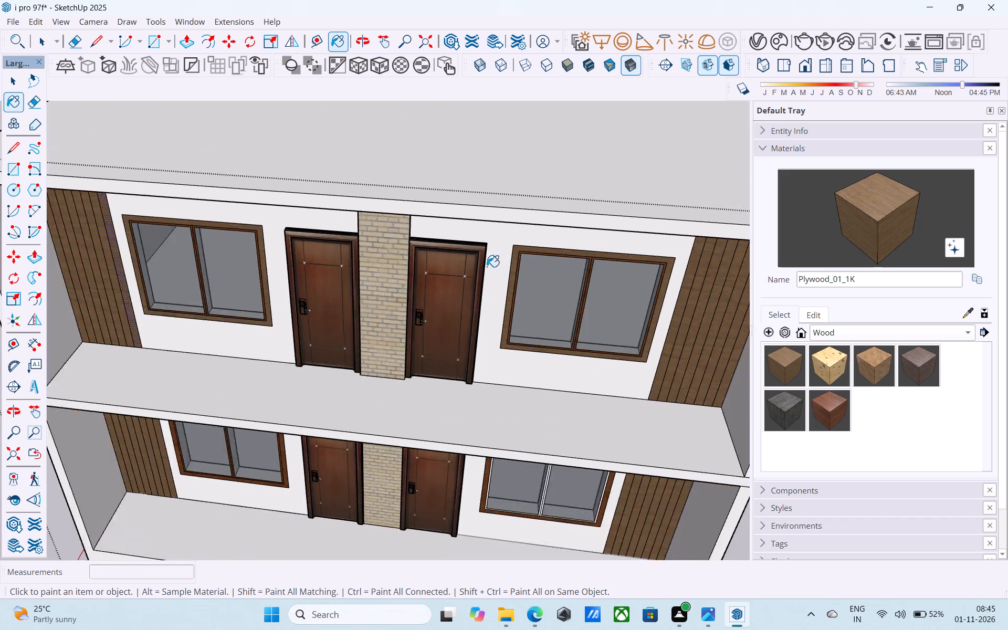
pyautogui.moveTo(463, 358); pyautogui.dragTo(461, 240, button='middle')
pyautogui.scroll(11, 318, 267)
pyautogui.click(290, 223)
pyautogui.scroll(-6, 275, 223)
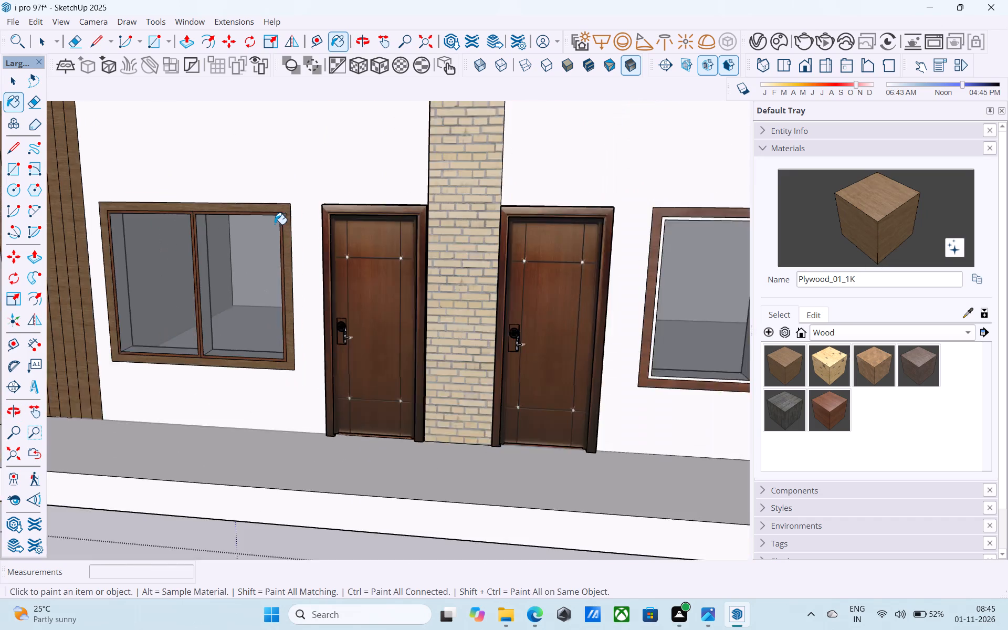
pyautogui.click(639, 213)
# Paint both inner sash frames of the upper-floor right window with Plywood_01_1K.
pyautogui.scroll(-9, 402, 225)
pyautogui.moveTo(419, 257); pyautogui.dragTo(341, 283, button='middle')
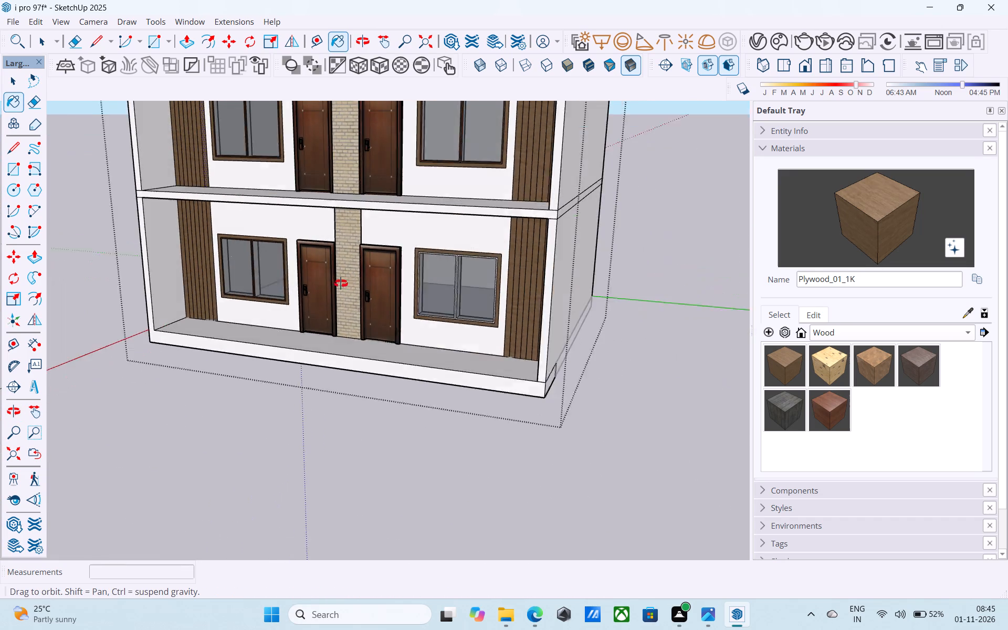
pyautogui.moveTo(341, 283); pyautogui.dragTo(362, 332, button='middle')
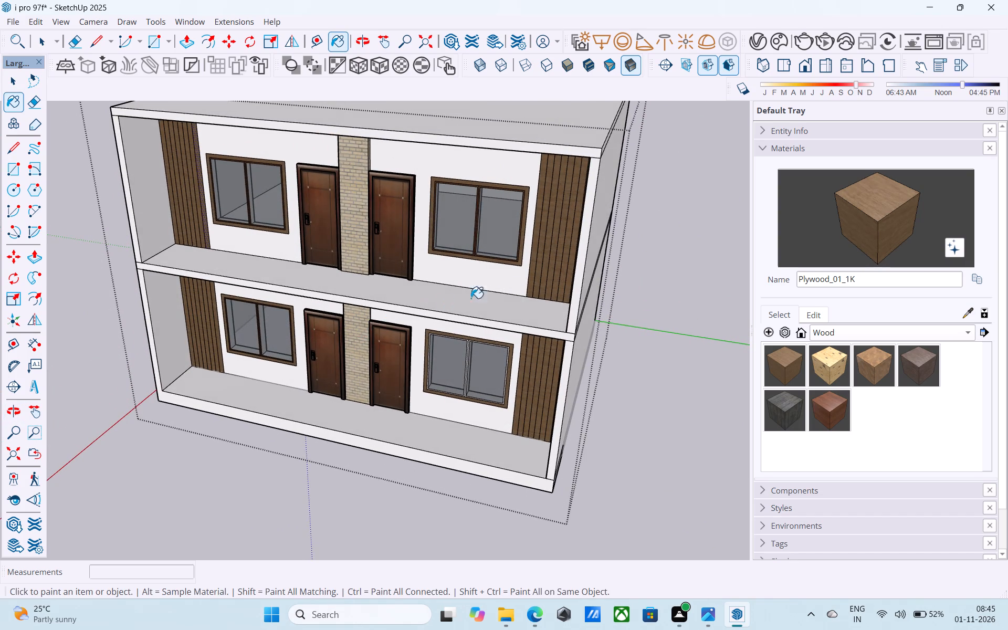
pyautogui.scroll(13, 526, 259)
pyautogui.scroll(8, 482, 272)
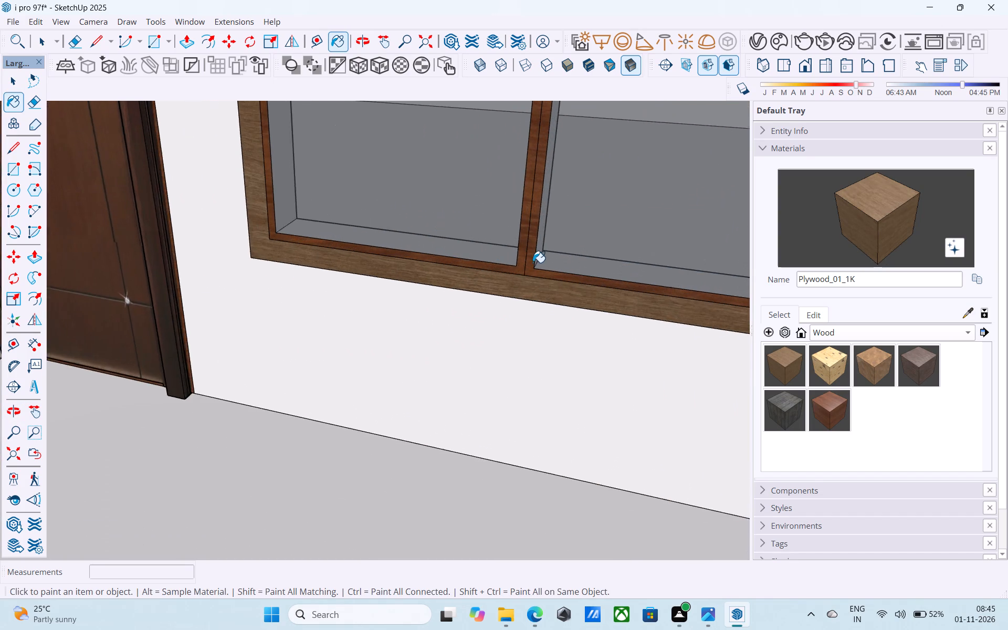
pyautogui.scroll(4, 533, 262)
pyautogui.click(528, 254)
pyautogui.click(512, 243)
pyautogui.scroll(-9, 512, 242)
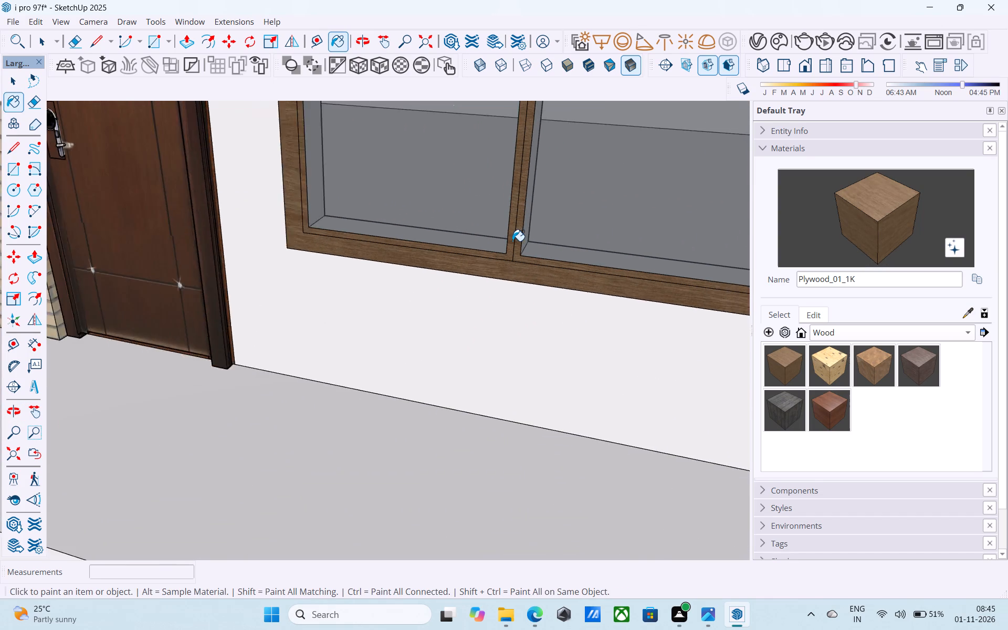
# Paint both inner sash frames of the ground-floor right window with Plywood_01_1K.
pyautogui.scroll(-19, 512, 241)
pyautogui.scroll(2, 519, 386)
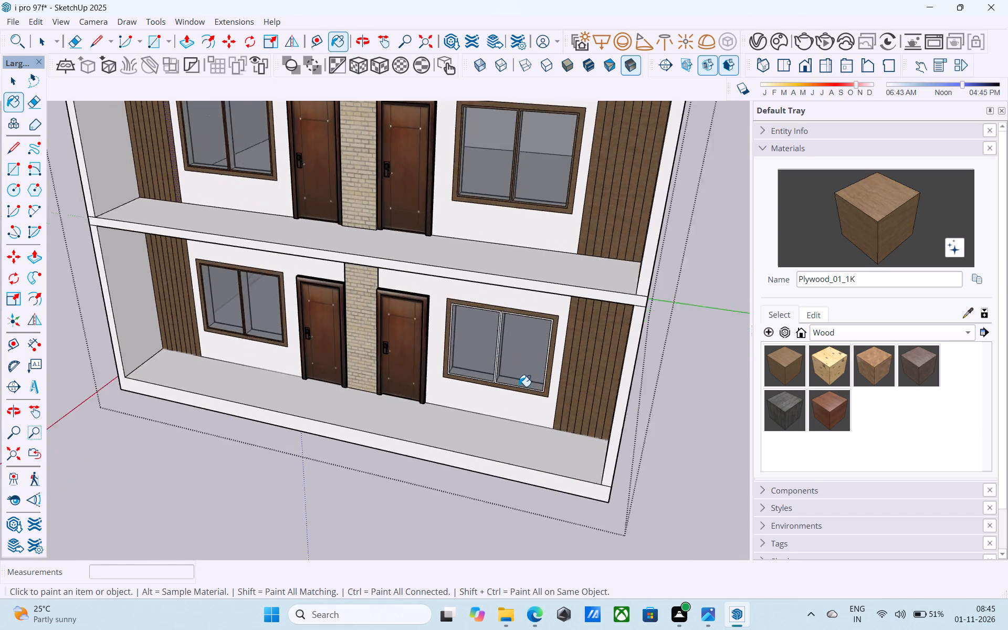
pyautogui.scroll(20, 519, 386)
pyautogui.scroll(7, 519, 386)
pyautogui.click(495, 350)
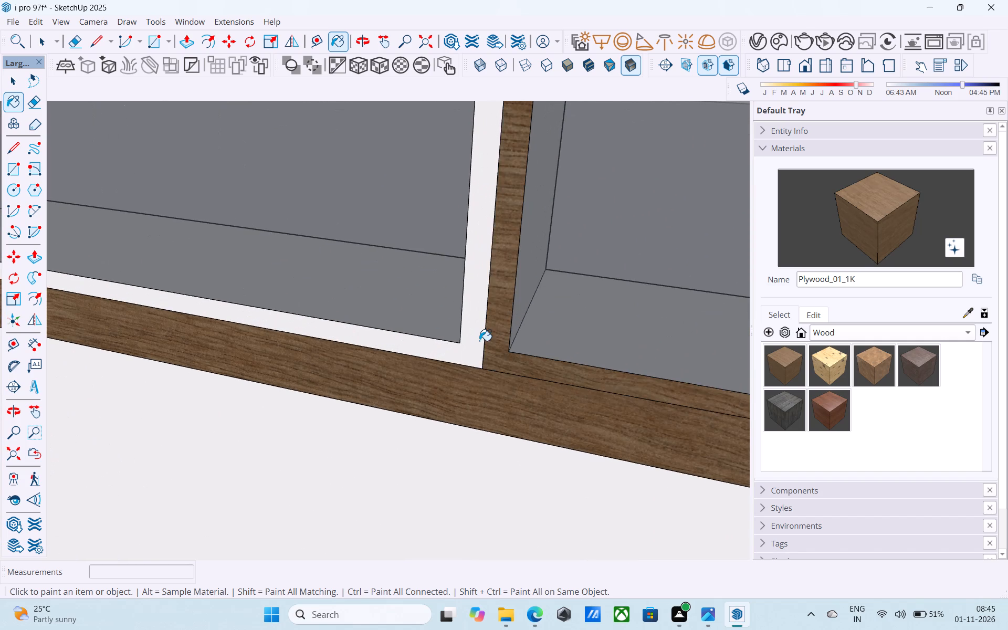
pyautogui.click(477, 339)
pyautogui.scroll(-19, 477, 339)
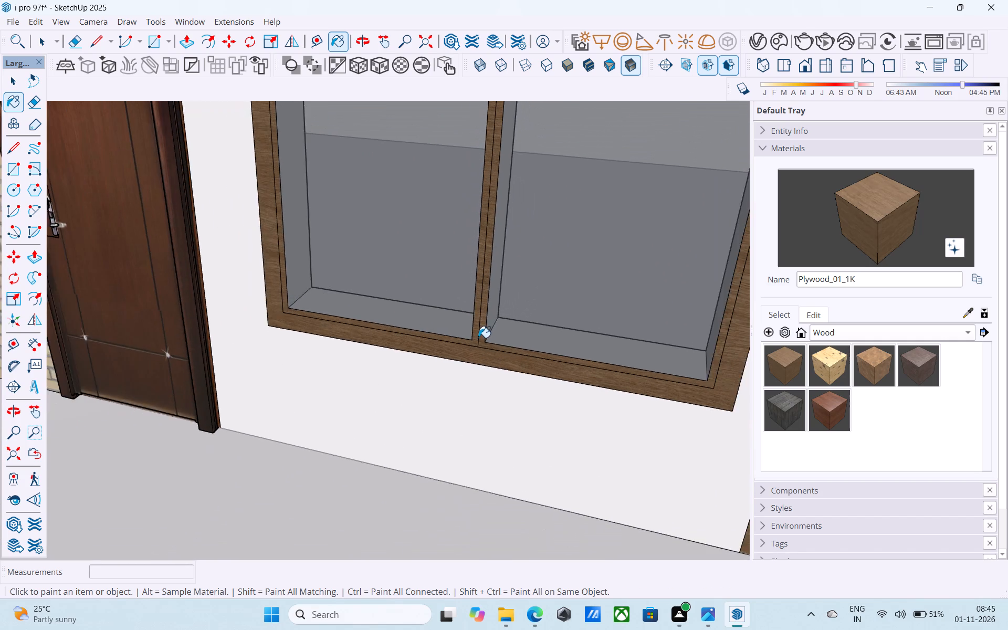
pyautogui.scroll(-20, 478, 338)
# Paint both inner sash frames of the ground-floor left window with Plywood_01_1K.
pyautogui.moveTo(469, 356); pyautogui.dragTo(523, 362, button='middle')
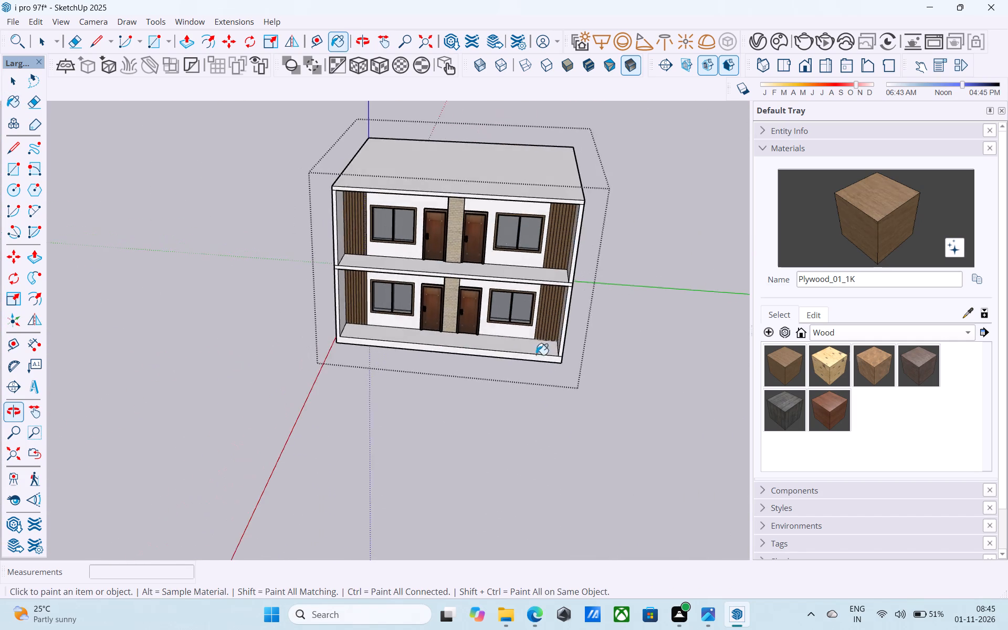
pyautogui.scroll(20, 396, 258)
pyautogui.scroll(13, 396, 258)
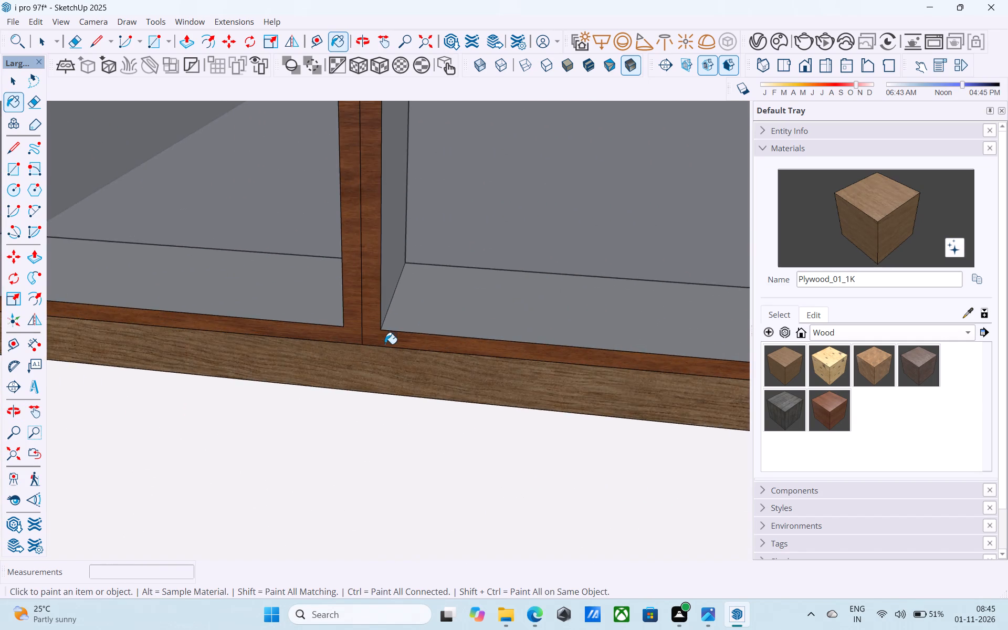
pyautogui.scroll(6, 385, 344)
pyautogui.click(380, 330)
pyautogui.click(344, 304)
pyautogui.scroll(-9, 332, 373)
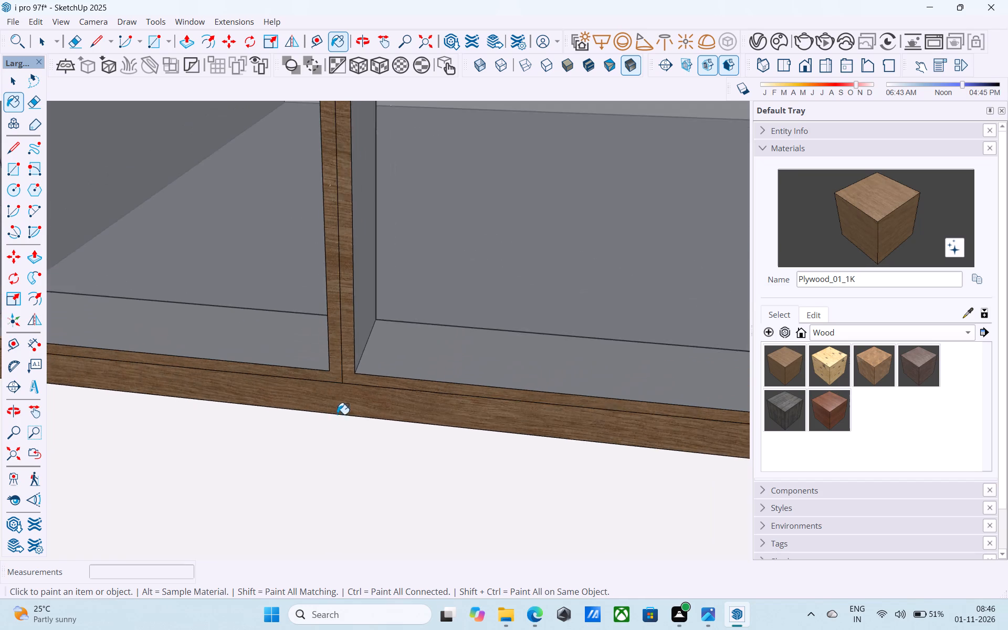
pyautogui.scroll(-17, 337, 414)
# Paint both inner sash frames of the upper-floor left window with Plywood_01_1K.
pyautogui.scroll(1, 346, 416)
pyautogui.scroll(-5, 346, 417)
pyautogui.scroll(1, 345, 415)
pyautogui.scroll(-5, 345, 417)
pyautogui.scroll(2, 326, 180)
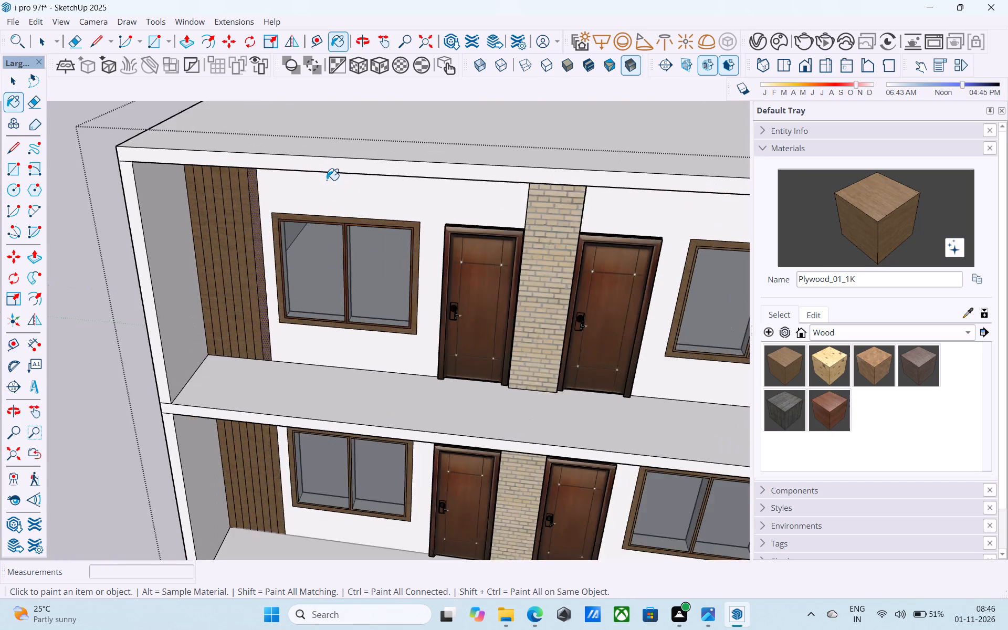
pyautogui.scroll(20, 327, 180)
pyautogui.scroll(4, 327, 180)
pyautogui.click(338, 374)
pyautogui.click(326, 364)
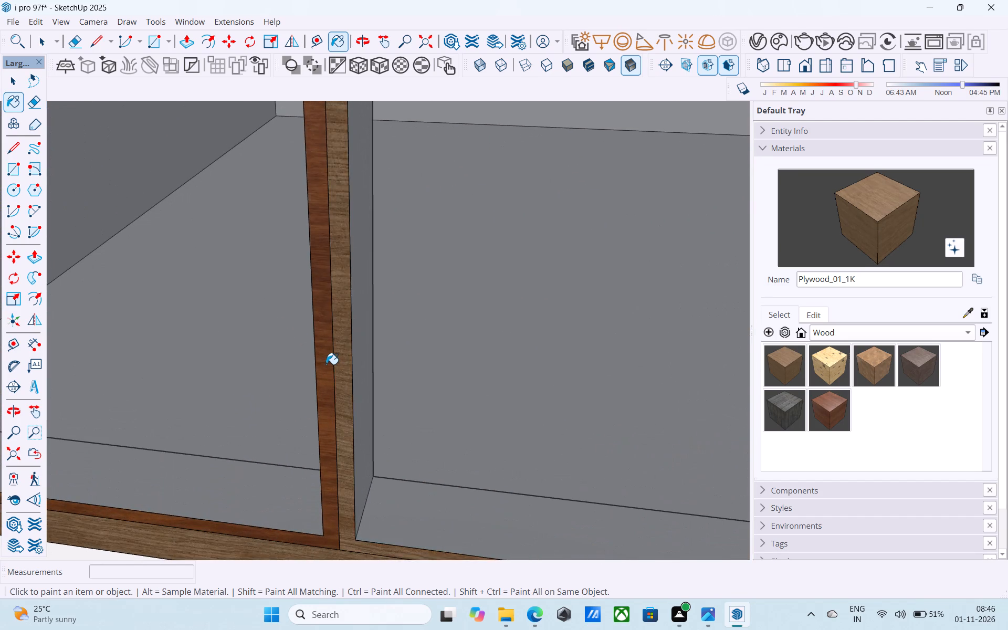
pyautogui.scroll(-20, 326, 364)
pyautogui.scroll(-11, 326, 364)
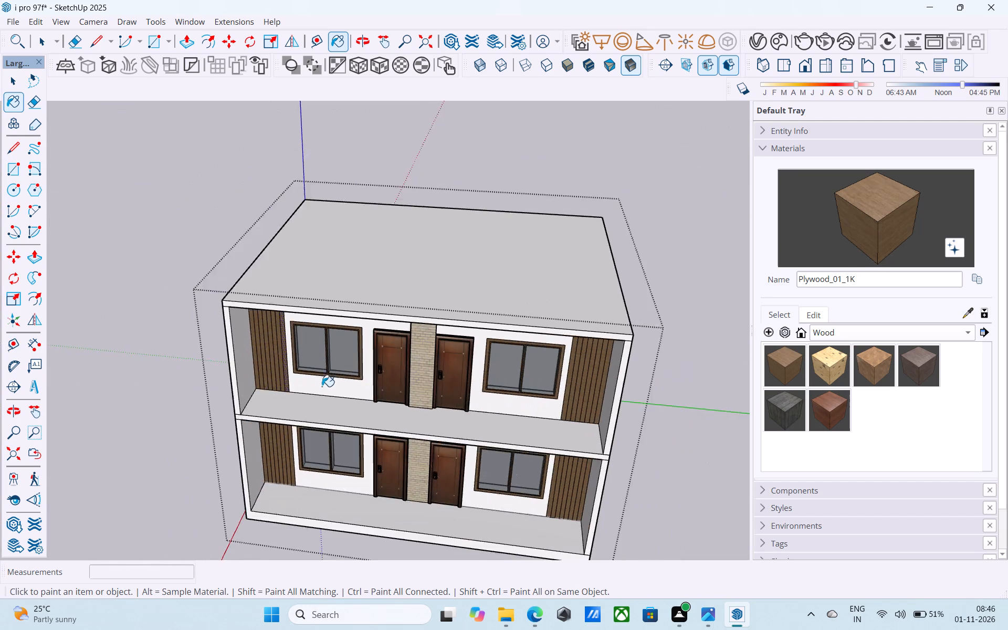
# Leave the Paint Bucket and save the model with the repainted windows.
pyautogui.moveTo(321, 392); pyautogui.dragTo(308, 309, button='middle')
pyautogui.scroll(-5, 317, 485)
pyautogui.moveTo(324, 491); pyautogui.dragTo(383, 410, button='middle')
pyautogui.press('space')
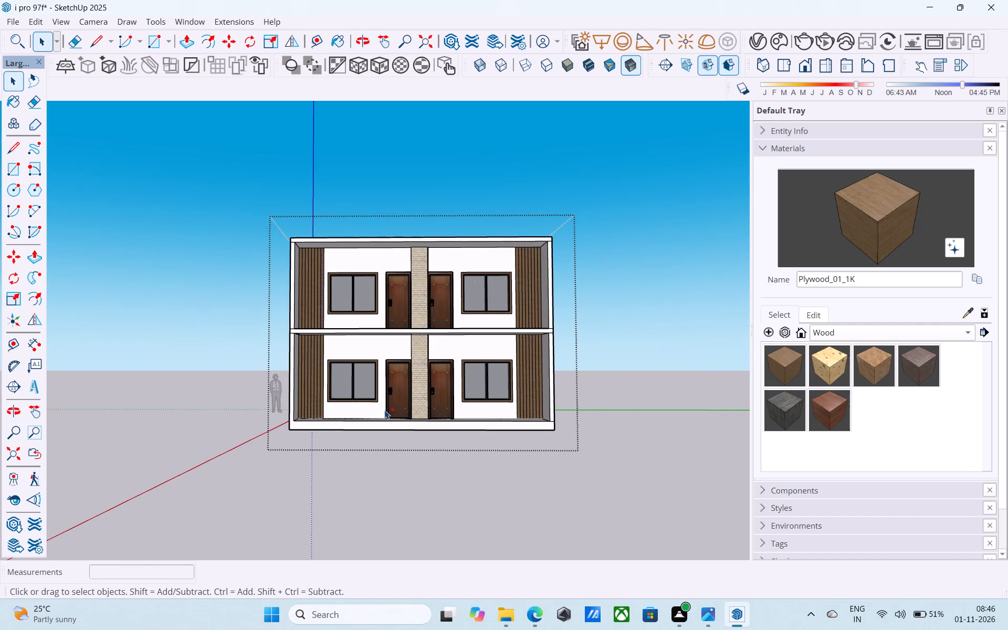
pyautogui.hotkey('ctrl', 's')
pyautogui.press('space')
# Review the whole two-storey building from the front and from above, checking the strips, windows and doors.
pyautogui.click(606, 336)
pyautogui.scroll(3, 484, 245)
pyautogui.moveTo(484, 245); pyautogui.dragTo(489, 260, button='middle')
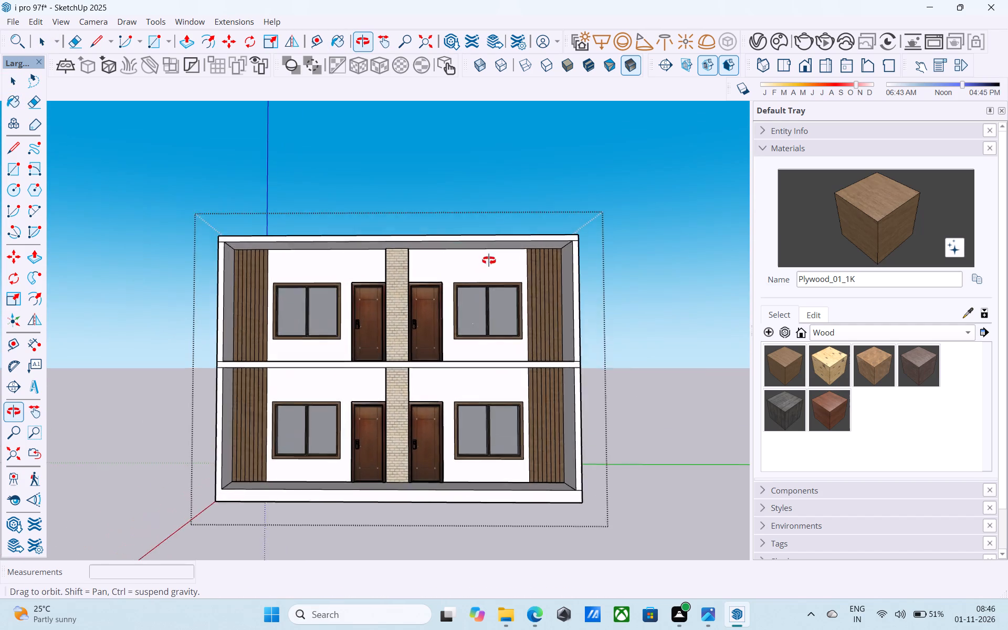
pyautogui.moveTo(489, 260); pyautogui.dragTo(495, 284, button='middle')
pyautogui.scroll(-3, 479, 295)
pyautogui.moveTo(472, 297); pyautogui.dragTo(451, 303, button='middle')
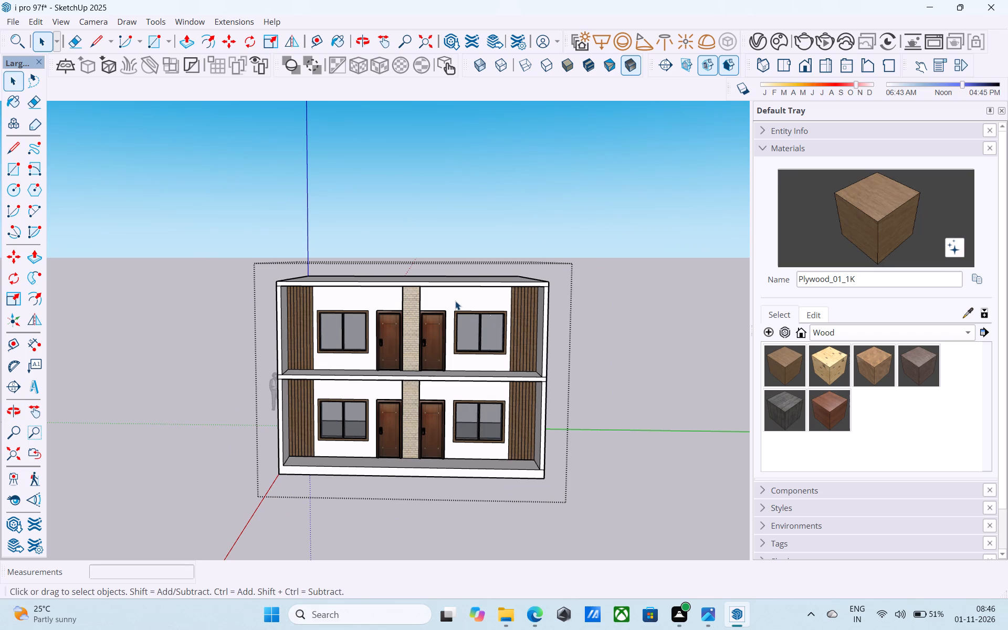
pyautogui.moveTo(455, 290); pyautogui.dragTo(471, 396, button='middle')
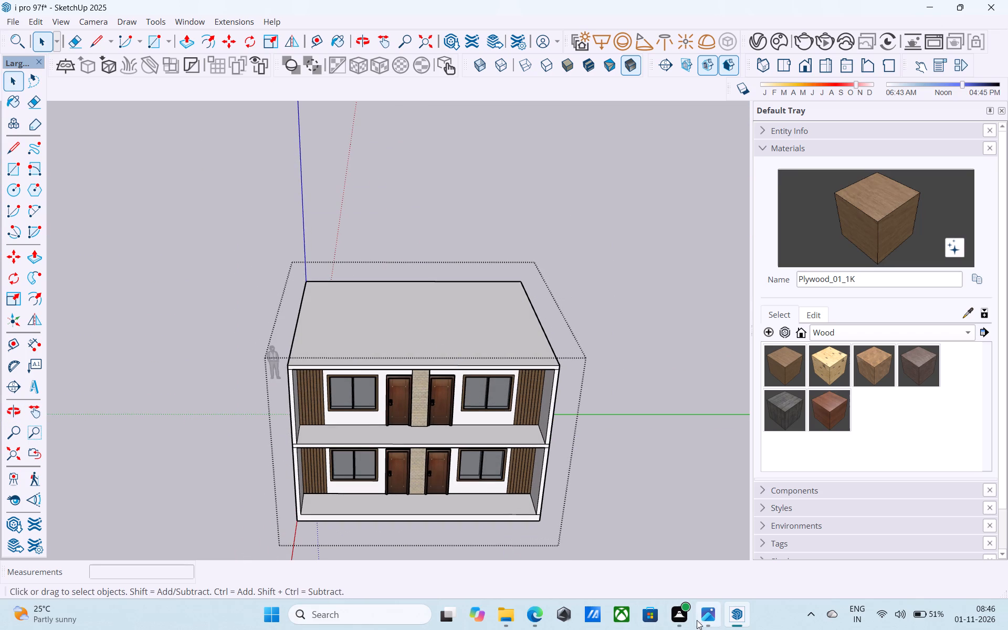
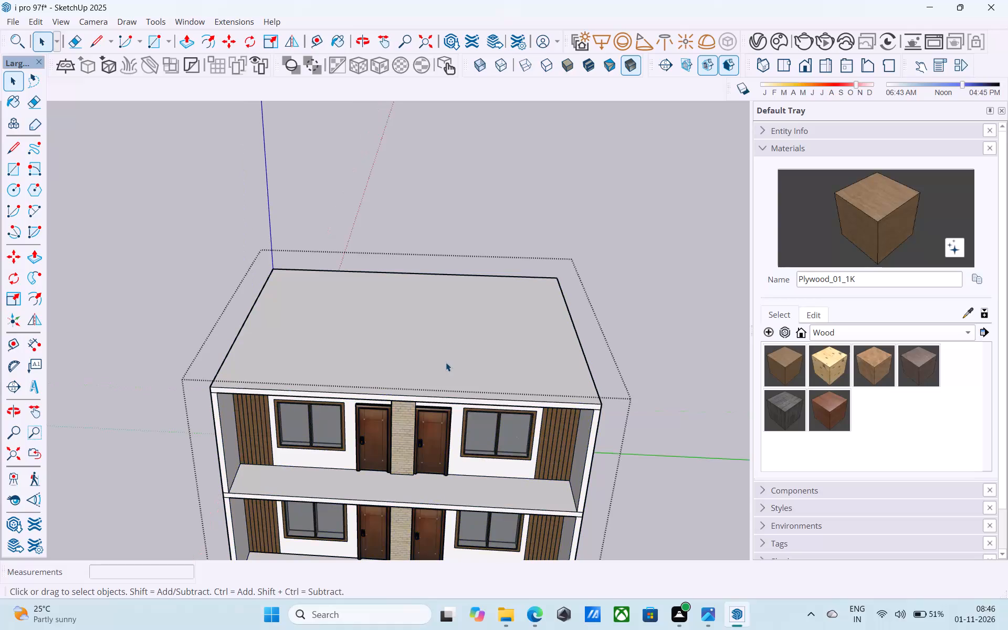
# Offset the outline of the roof's top face inward by 6" to form a parapet border.
pyautogui.click(442, 360)
pyautogui.tripleClick(442, 360)
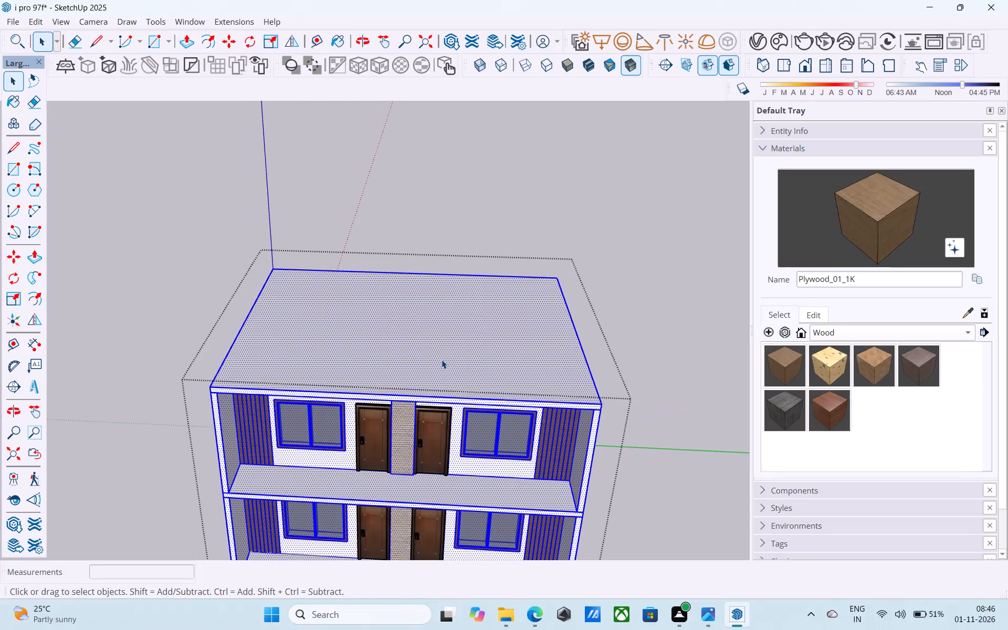
pyautogui.doubleClick(439, 359)
pyautogui.click(440, 359)
pyautogui.click(446, 386)
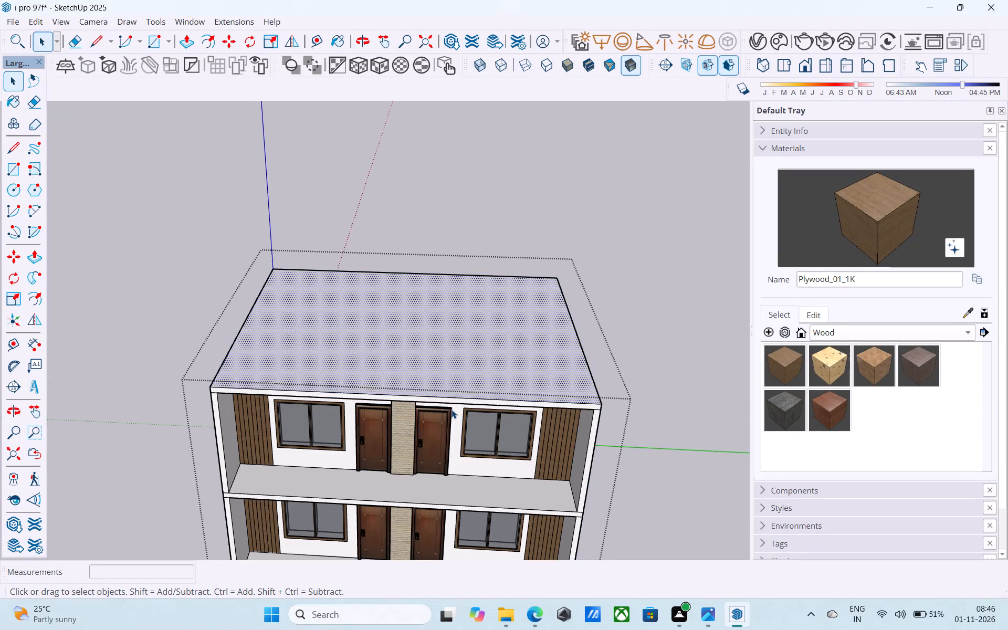
pyautogui.press('f')
pyautogui.click(443, 382)
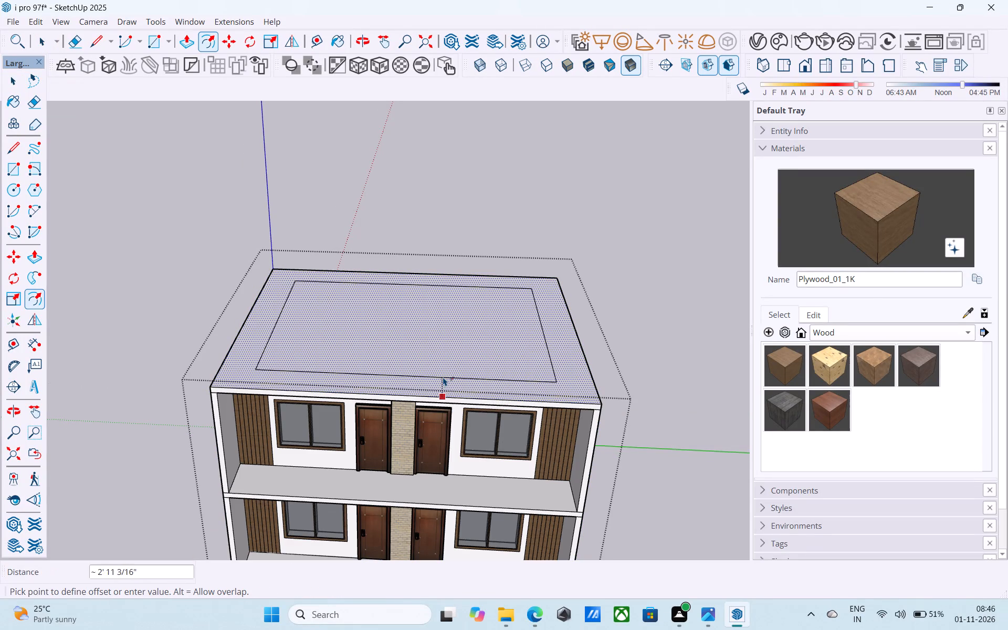
pyautogui.write('6"')
pyautogui.press('Return')
pyautogui.click(443, 377)
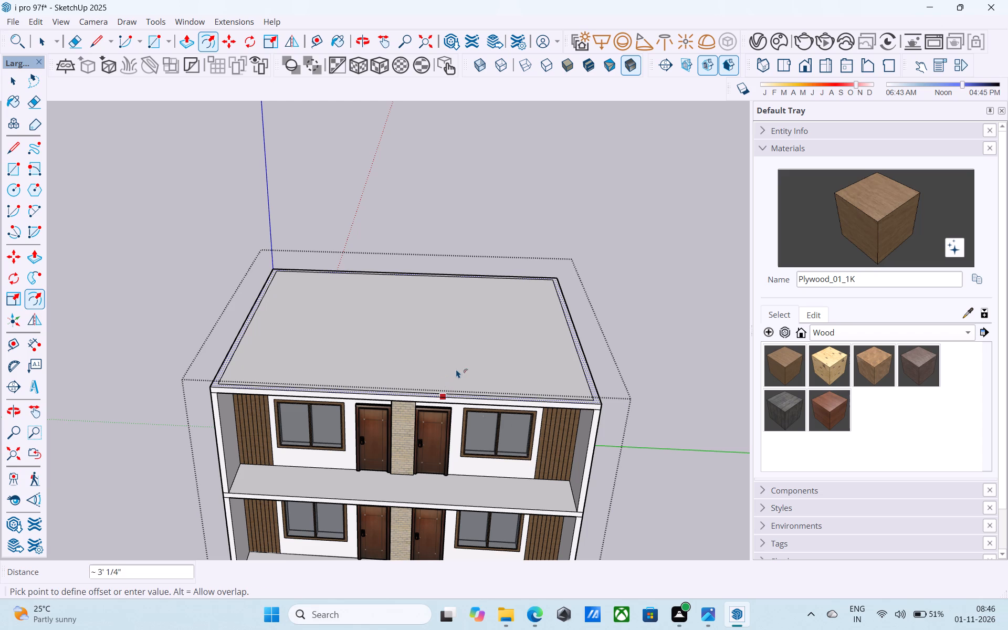
pyautogui.press('p')
pyautogui.press('space')
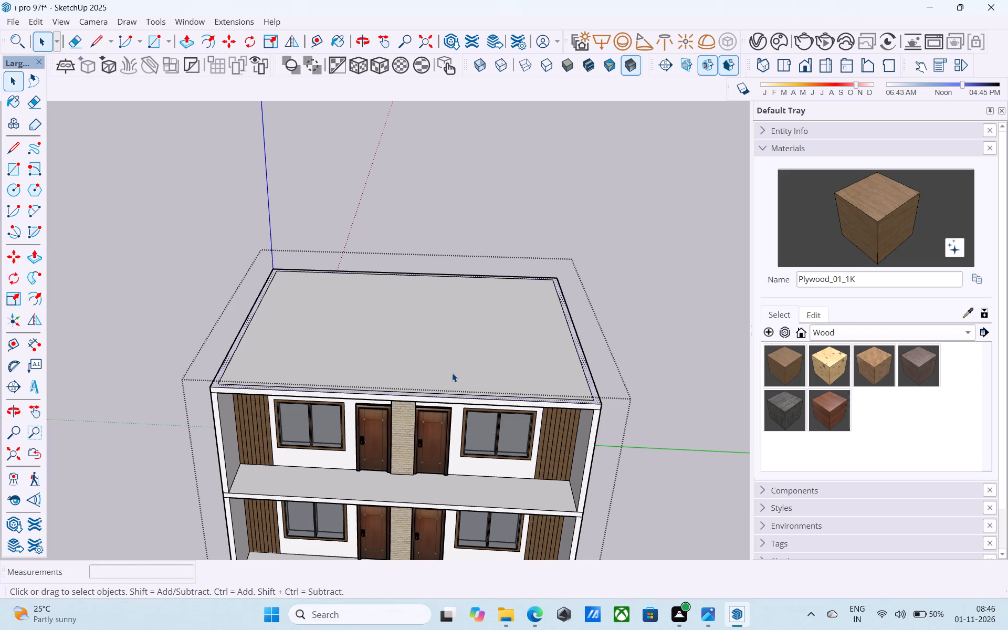
# Push/Pull the roof's border strip up 3' to form the parapet wall.
pyautogui.press('p')
pyautogui.click(452, 371)
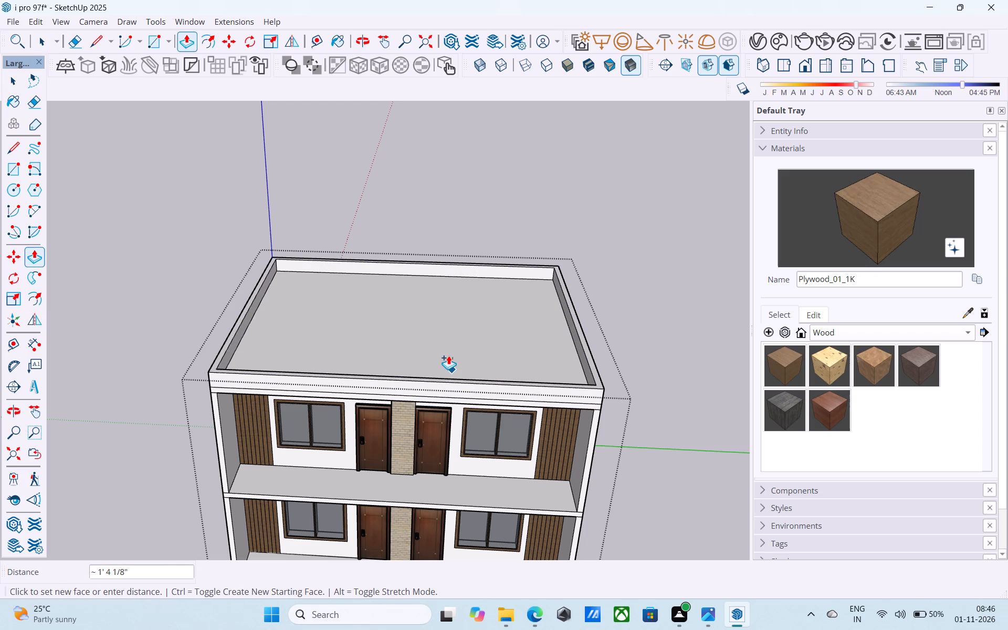
pyautogui.write("3'")
pyautogui.press('Return')
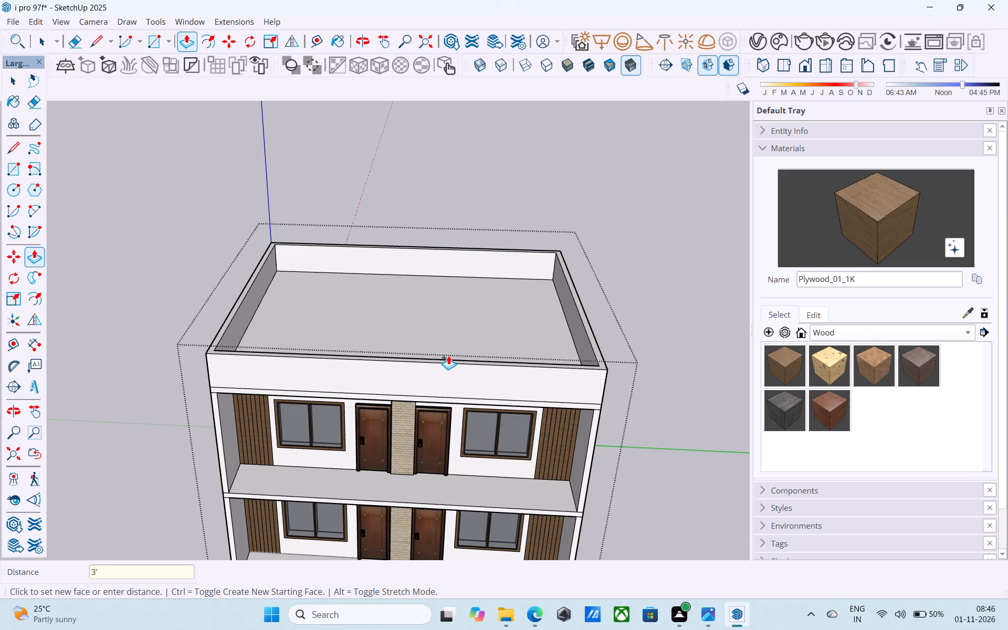
# Paint the parapet's front and right outer faces with the Fabric material Carpet_04_1K.
pyautogui.scroll(-4, 454, 373)
pyautogui.moveTo(454, 373); pyautogui.dragTo(457, 335, button='middle')
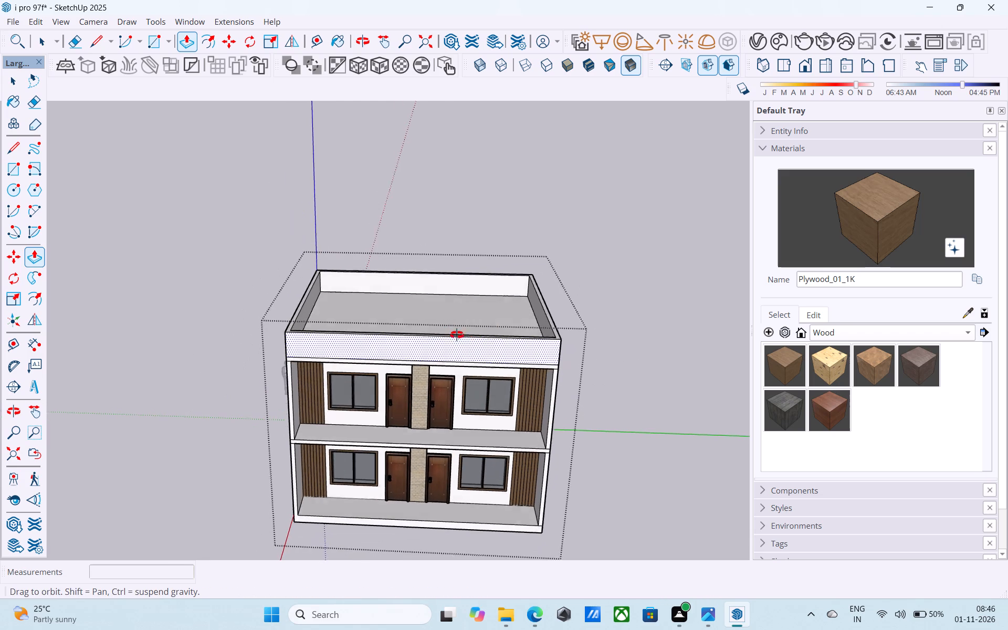
pyautogui.moveTo(457, 335); pyautogui.dragTo(459, 331, button='middle')
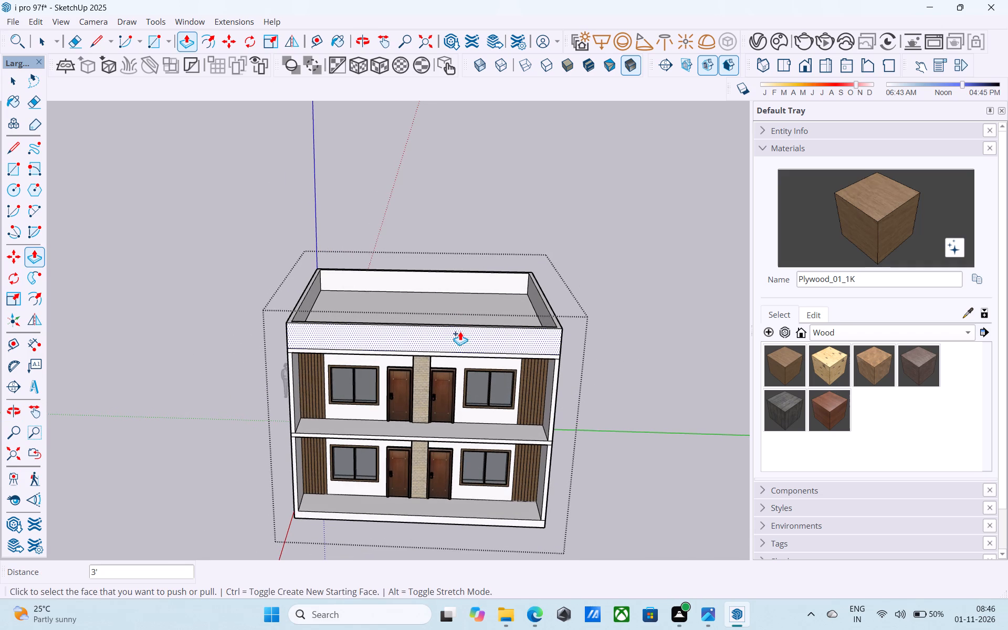
pyautogui.click(835, 335)
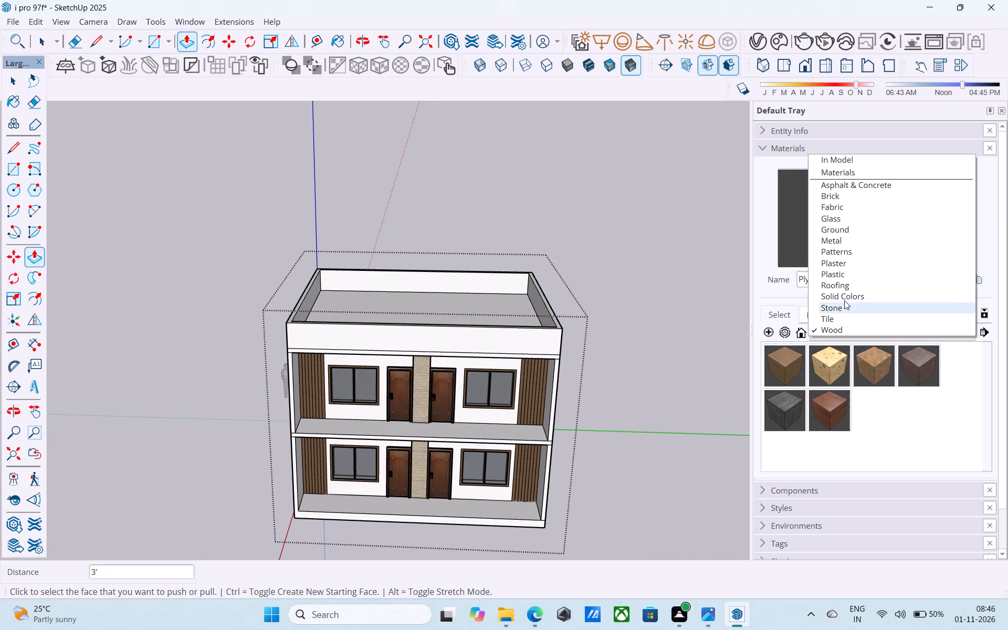
pyautogui.click(837, 211)
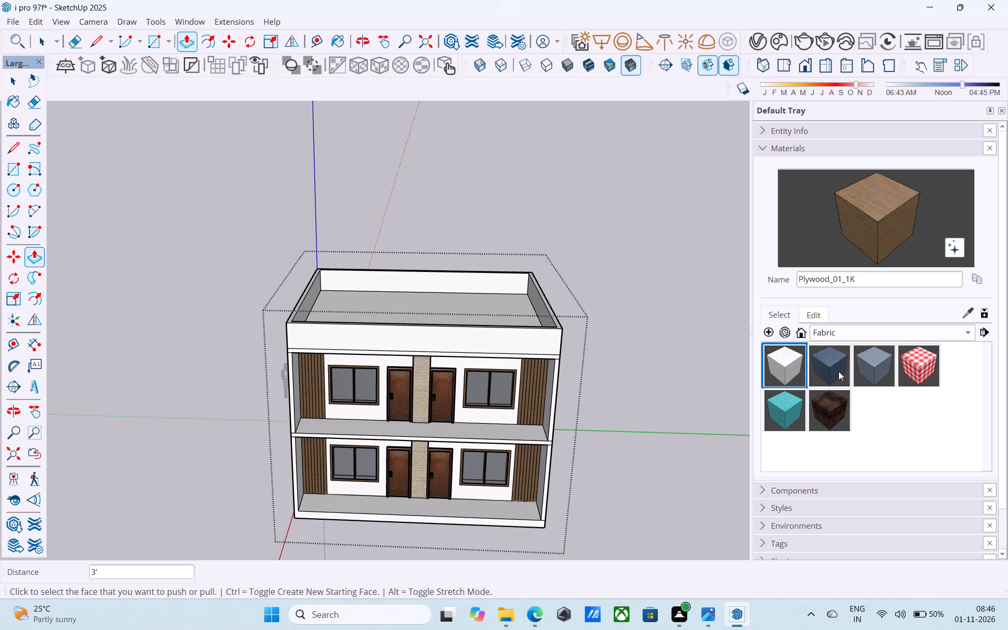
pyautogui.click(839, 371)
pyautogui.scroll(5, 540, 349)
pyautogui.click(535, 332)
pyautogui.scroll(1, 535, 332)
pyautogui.moveTo(535, 332); pyautogui.dragTo(253, 363, button='middle')
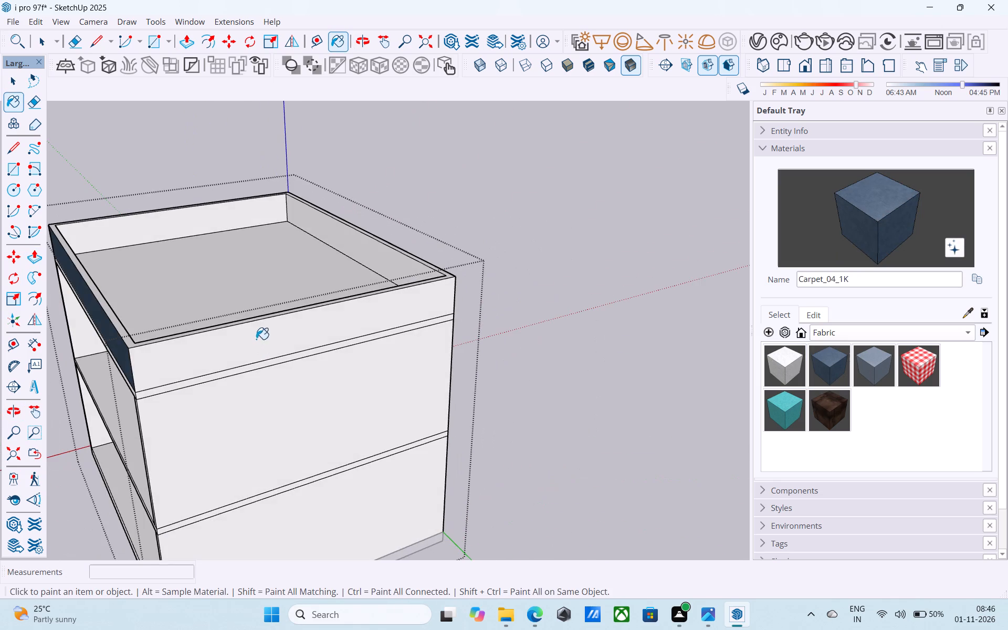
pyautogui.click(256, 339)
# Paint the parapet's left and rear outer faces with Carpet_04_1K.
pyautogui.scroll(-4, 272, 341)
pyautogui.moveTo(409, 361); pyautogui.dragTo(772, 349, button='middle')
pyautogui.scroll(-5, 678, 354)
pyautogui.moveTo(586, 372); pyautogui.dragTo(725, 367, button='middle')
pyautogui.scroll(9, 538, 250)
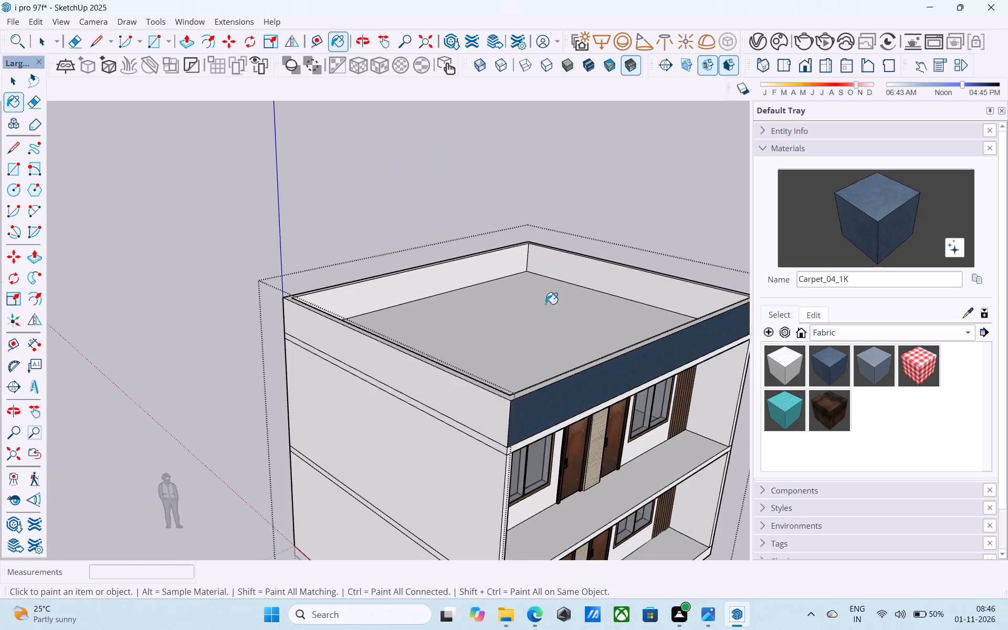
pyautogui.moveTo(550, 317); pyautogui.dragTo(613, 311, button='middle')
pyautogui.scroll(1, 613, 311)
pyautogui.click(450, 371)
pyautogui.scroll(-5, 262, 402)
pyautogui.moveTo(233, 411); pyautogui.dragTo(792, 346, button='middle')
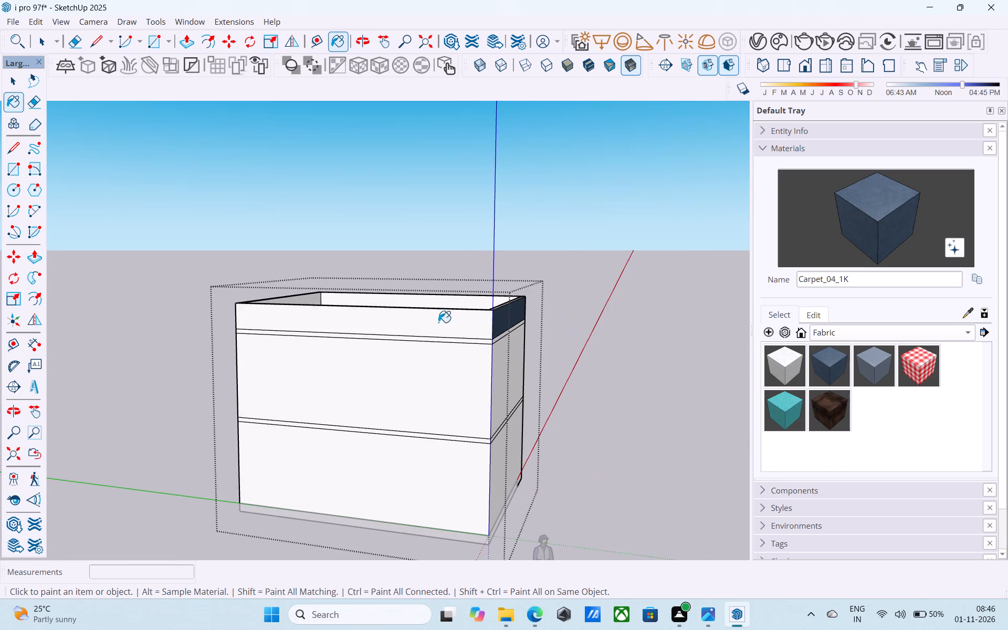
pyautogui.click(416, 319)
# Paint the parapet's left and rear inner faces with Carpet_04_1K.
pyautogui.moveTo(377, 327); pyautogui.dragTo(952, 313, button='middle')
pyautogui.scroll(-4, 416, 324)
pyautogui.moveTo(403, 328); pyautogui.dragTo(779, 446, button='middle')
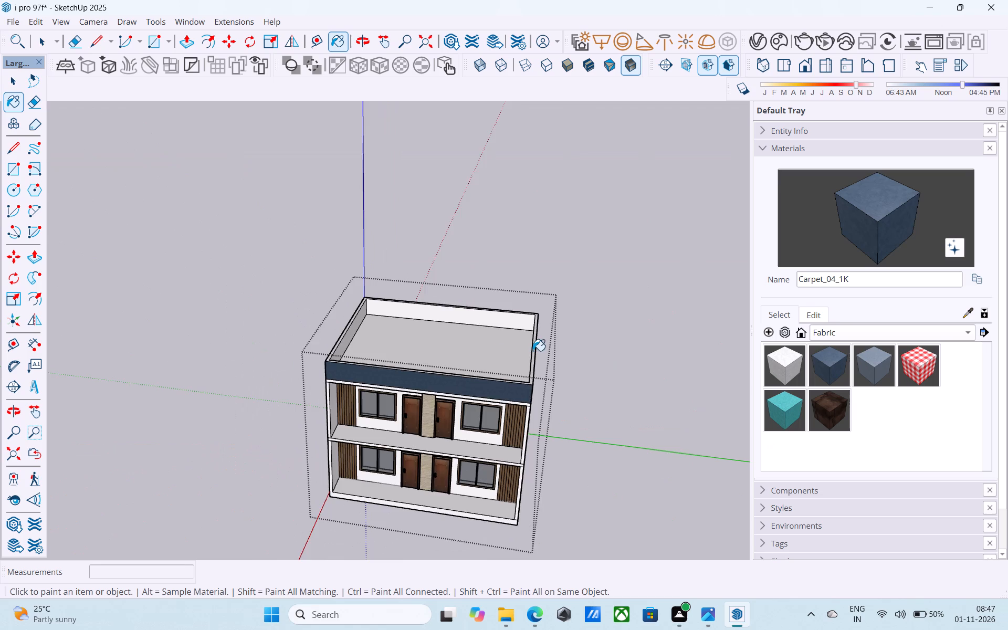
pyautogui.scroll(11, 490, 340)
pyautogui.click(277, 325)
pyautogui.click(387, 267)
# Paint the parapet's two remaining inner faces, right and front, with Carpet_04_1K.
pyautogui.scroll(-5, 262, 323)
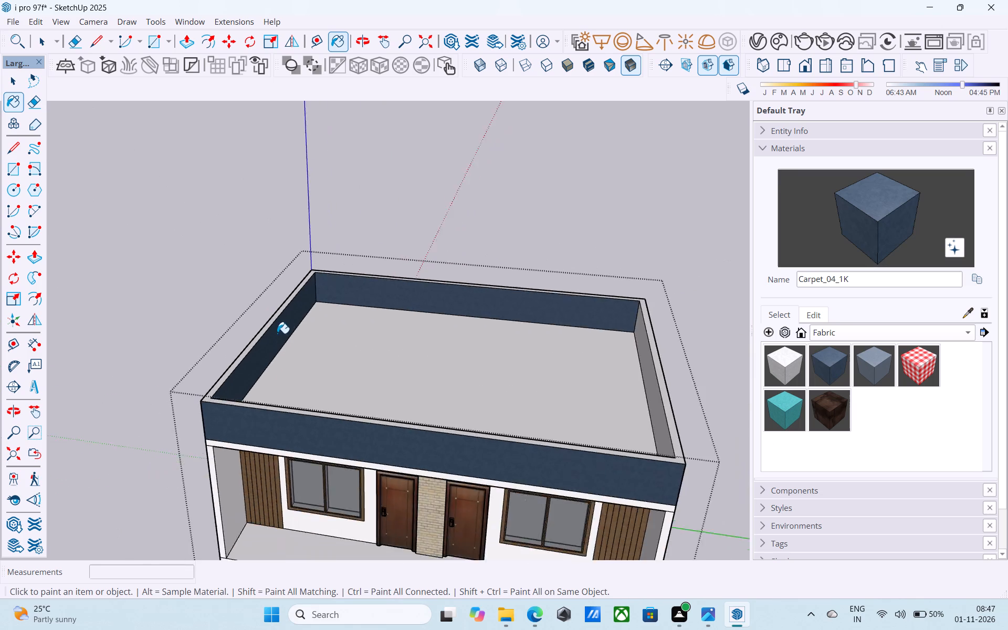
pyautogui.scroll(-4, 277, 333)
pyautogui.moveTo(379, 358); pyautogui.dragTo(740, 337, button='middle')
pyautogui.scroll(8, 651, 268)
pyautogui.click(621, 277)
pyautogui.scroll(-4, 419, 297)
pyautogui.moveTo(529, 328); pyautogui.dragTo(689, 329, button='middle')
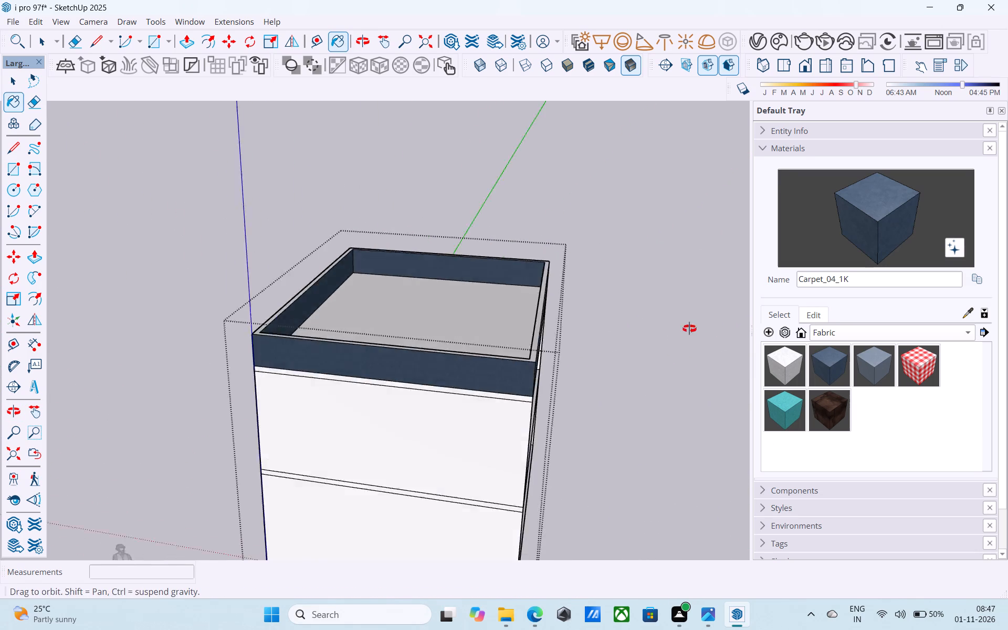
pyautogui.moveTo(689, 329); pyautogui.dragTo(747, 332, button='middle')
pyautogui.scroll(5, 533, 293)
pyautogui.click(533, 298)
# Paint the parapet's top rim with Carpet_04_1K.
pyautogui.scroll(-5, 533, 298)
pyautogui.moveTo(545, 313); pyautogui.dragTo(110, 365, button='middle')
pyautogui.scroll(4, 113, 375)
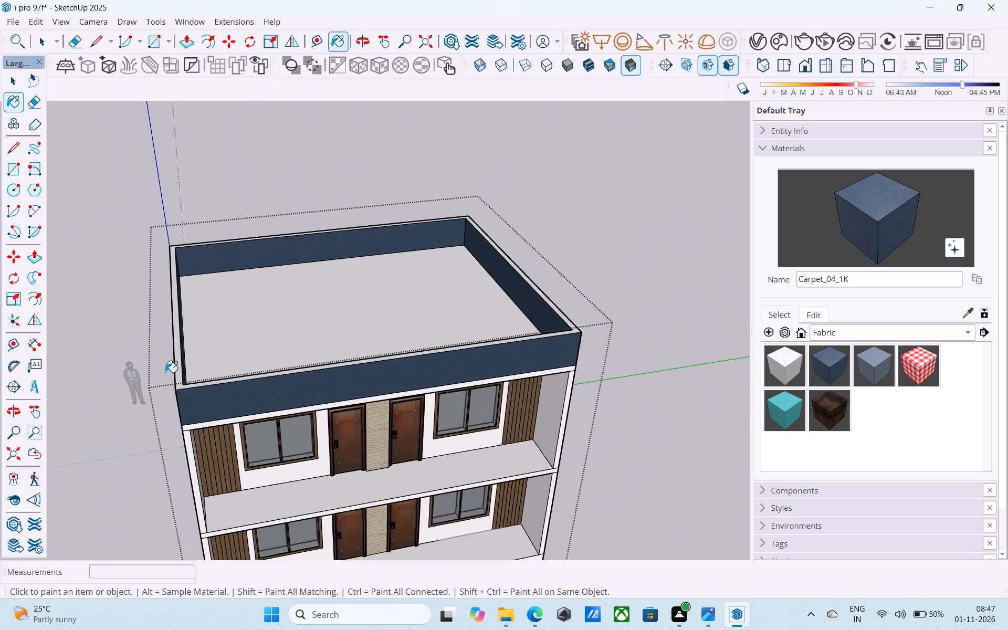
pyautogui.scroll(6, 165, 372)
pyautogui.click(190, 376)
# Examine the painted parapet and the front facade with its balconies from several angles.
pyautogui.scroll(-10, 173, 377)
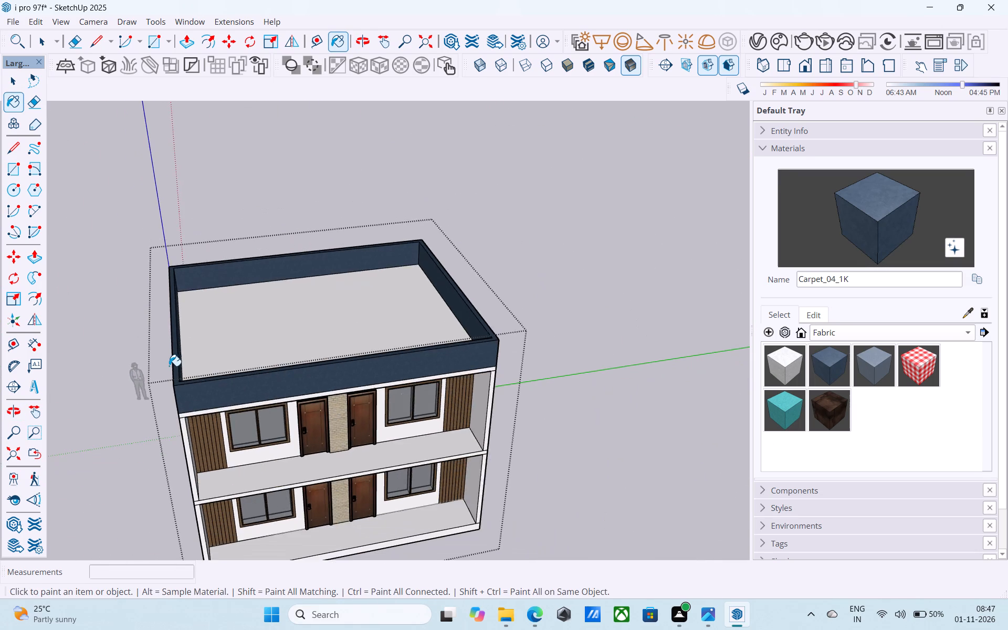
pyautogui.scroll(-6, 169, 366)
pyautogui.moveTo(169, 366); pyautogui.dragTo(289, 176, button='middle')
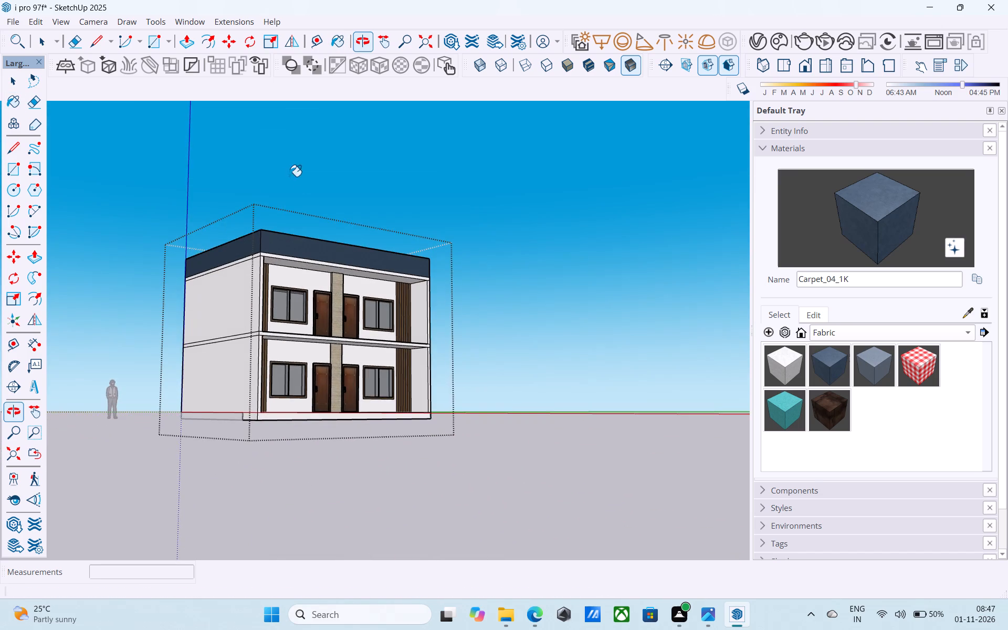
pyautogui.moveTo(335, 269); pyautogui.dragTo(302, 279, button='middle')
pyautogui.scroll(-4, 407, 318)
pyautogui.moveTo(407, 318); pyautogui.dragTo(195, 367, button='middle')
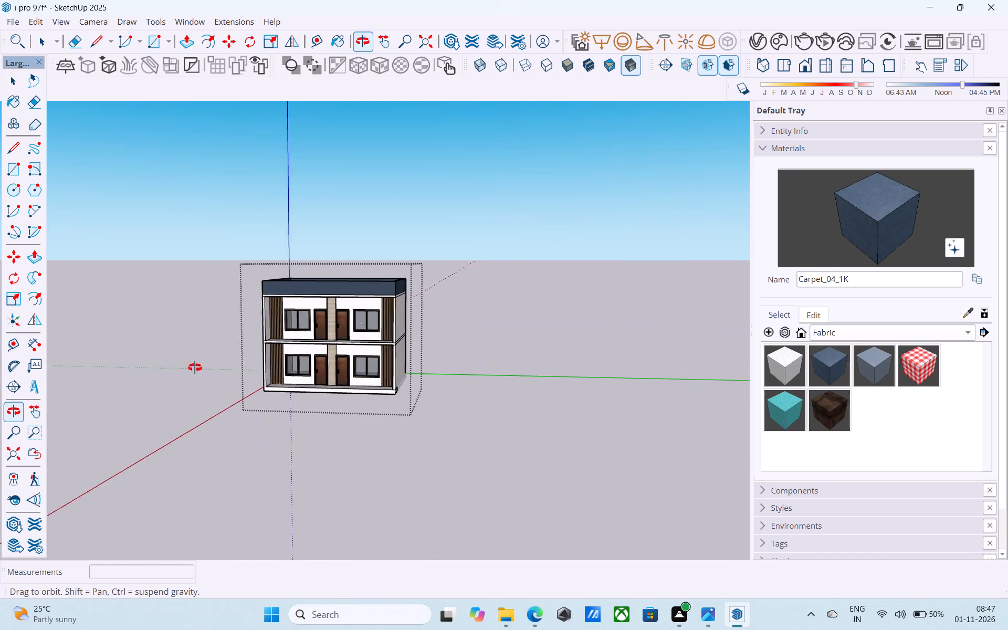
pyautogui.moveTo(195, 367); pyautogui.dragTo(147, 368, button='middle')
pyautogui.scroll(13, 267, 350)
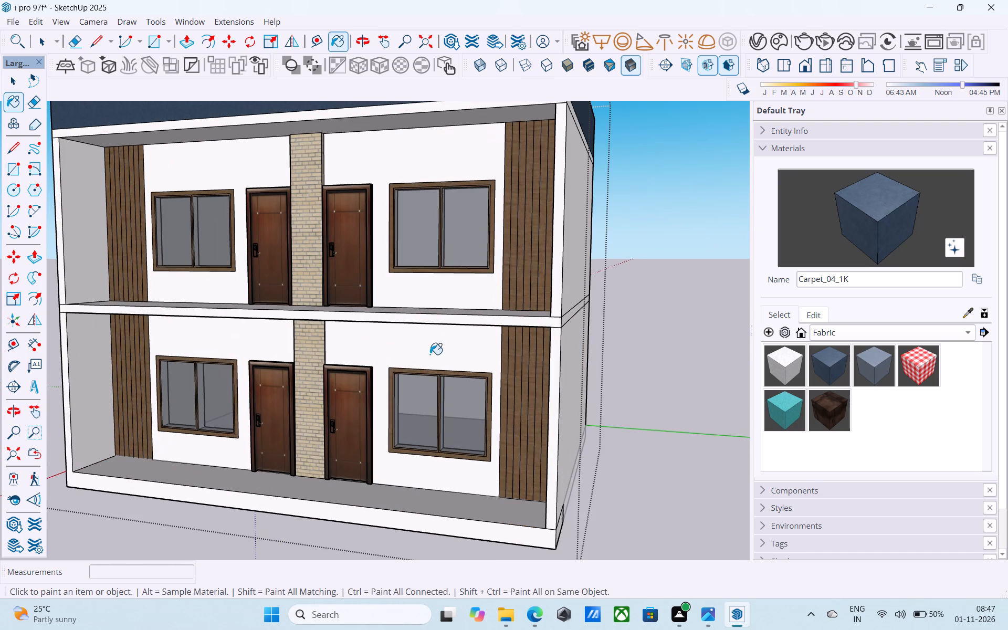
pyautogui.moveTo(430, 354); pyautogui.dragTo(465, 352, button='middle')
pyautogui.scroll(1, 453, 357)
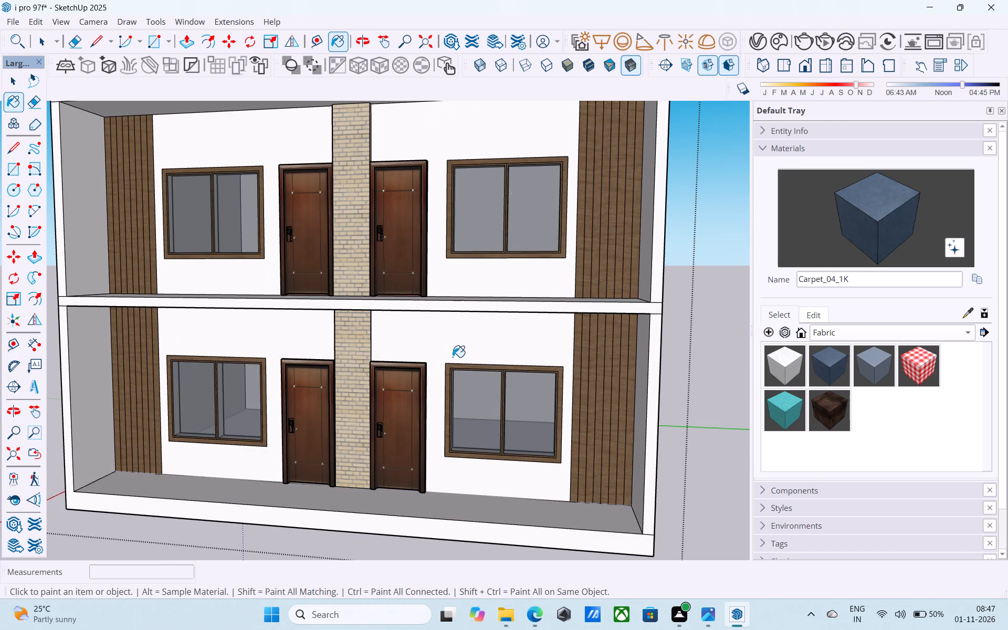
pyautogui.middleClick(453, 357)
pyautogui.scroll(-5, 460, 351)
pyautogui.moveTo(460, 351); pyautogui.dragTo(476, 394, button='middle')
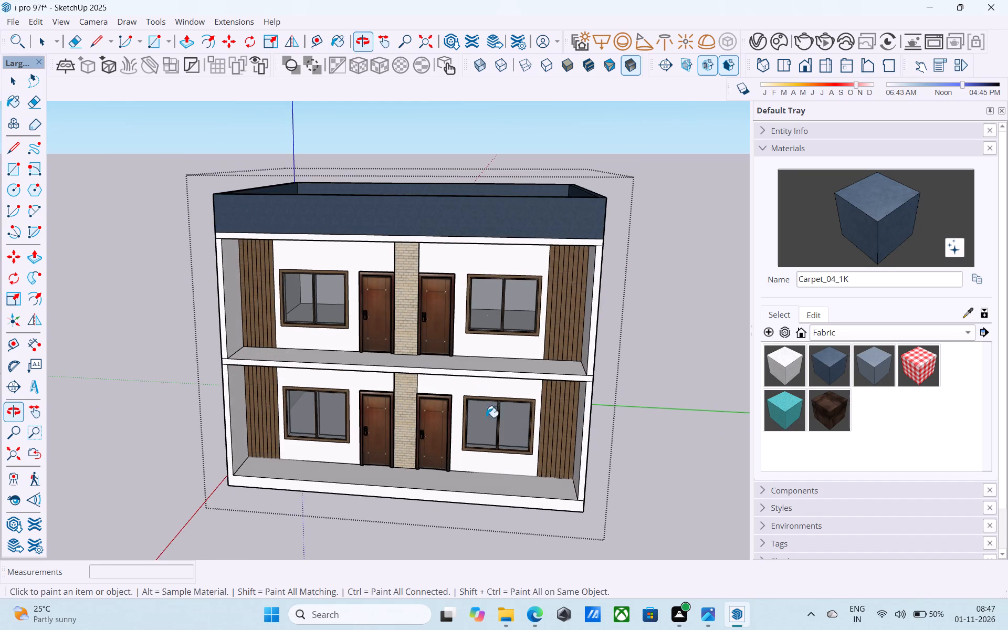
pyautogui.scroll(5, 431, 381)
pyautogui.moveTo(433, 370); pyautogui.dragTo(442, 393, button='middle')
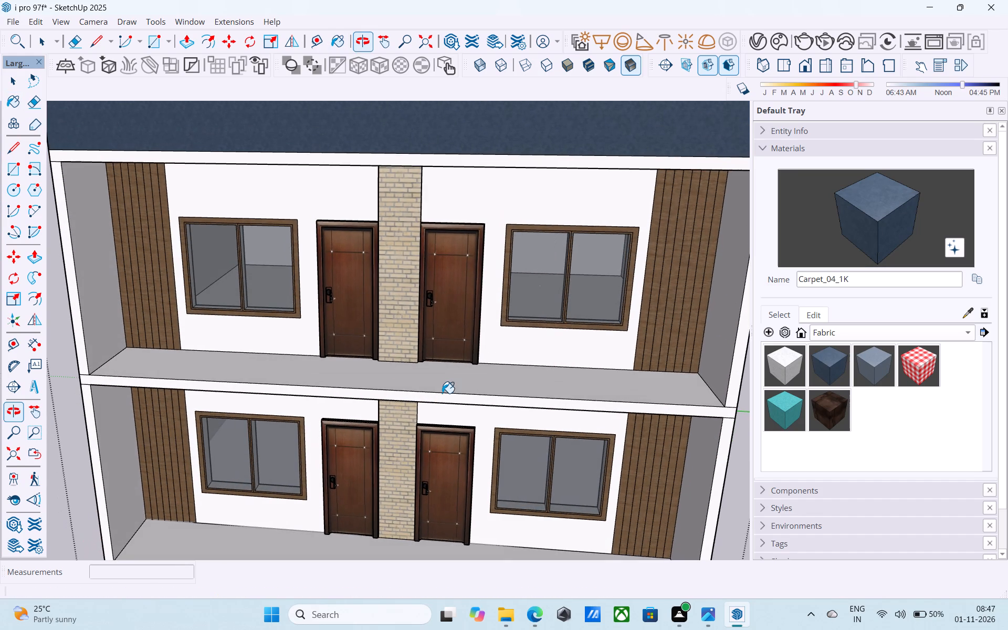
pyautogui.scroll(-3, 443, 383)
pyautogui.moveTo(443, 384); pyautogui.dragTo(471, 420, button='middle')
pyautogui.scroll(2, 470, 420)
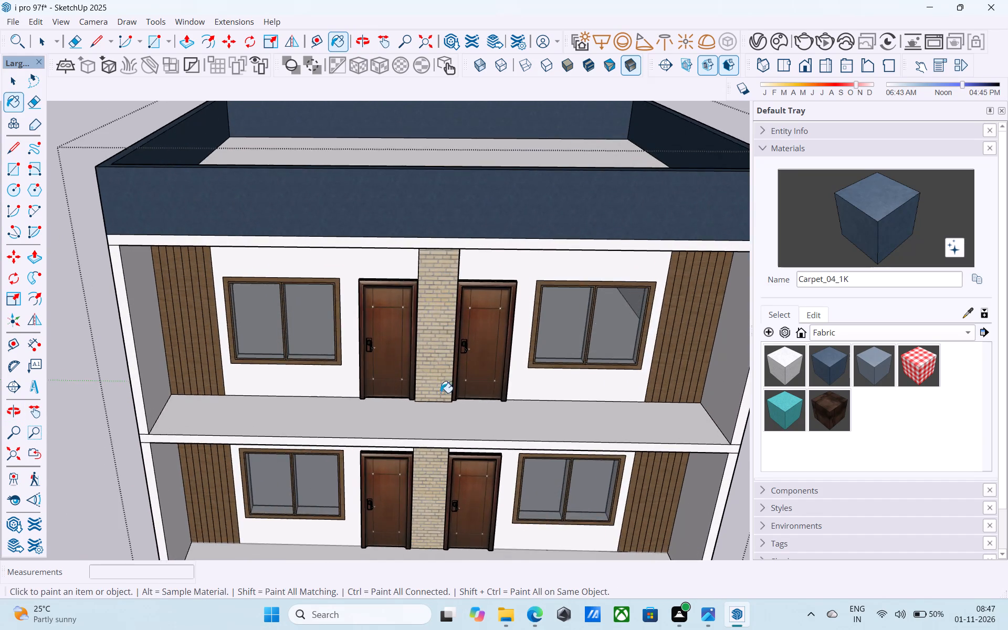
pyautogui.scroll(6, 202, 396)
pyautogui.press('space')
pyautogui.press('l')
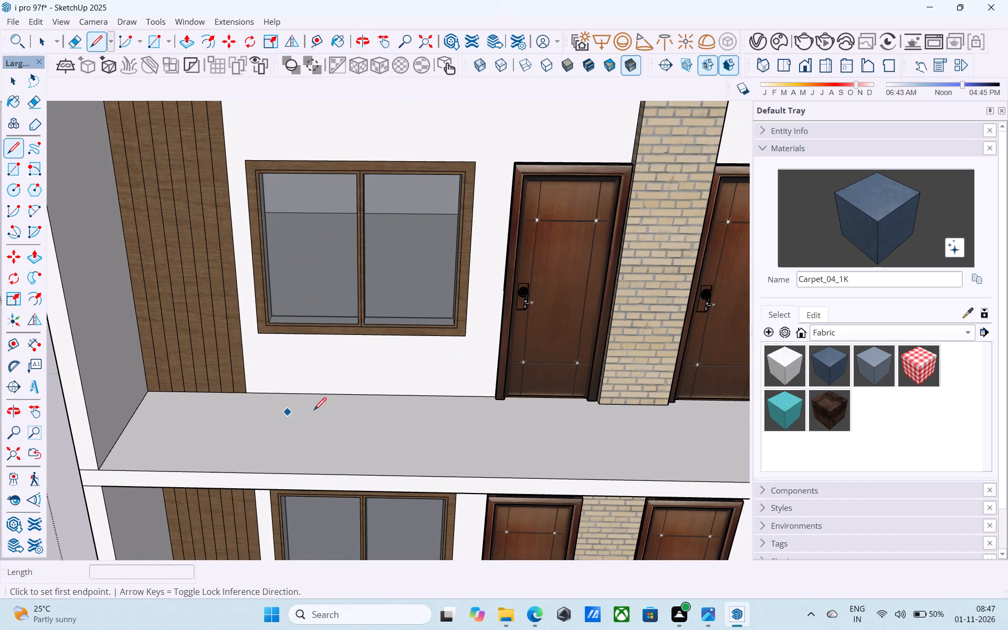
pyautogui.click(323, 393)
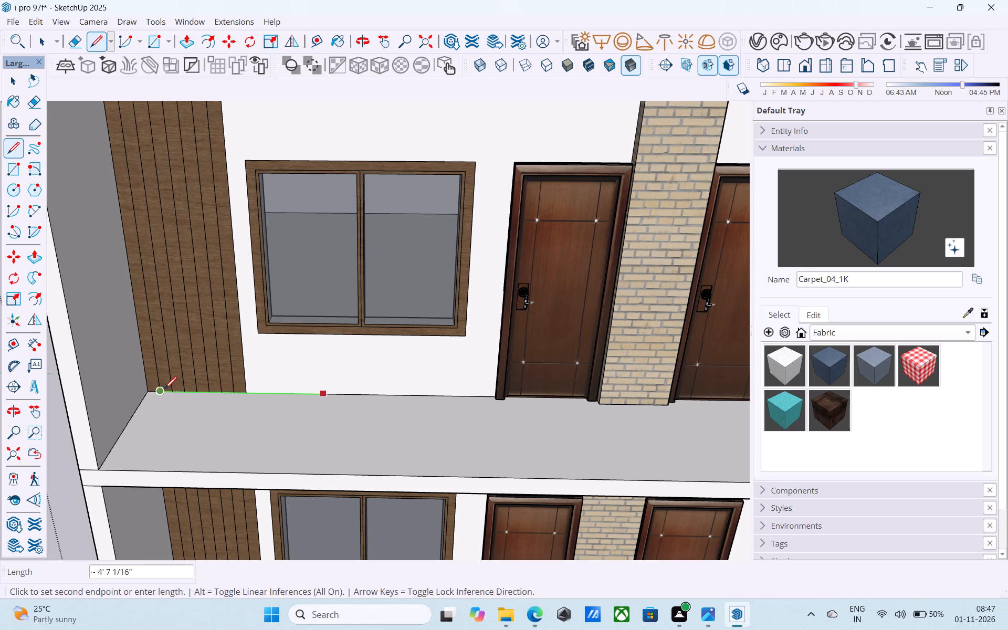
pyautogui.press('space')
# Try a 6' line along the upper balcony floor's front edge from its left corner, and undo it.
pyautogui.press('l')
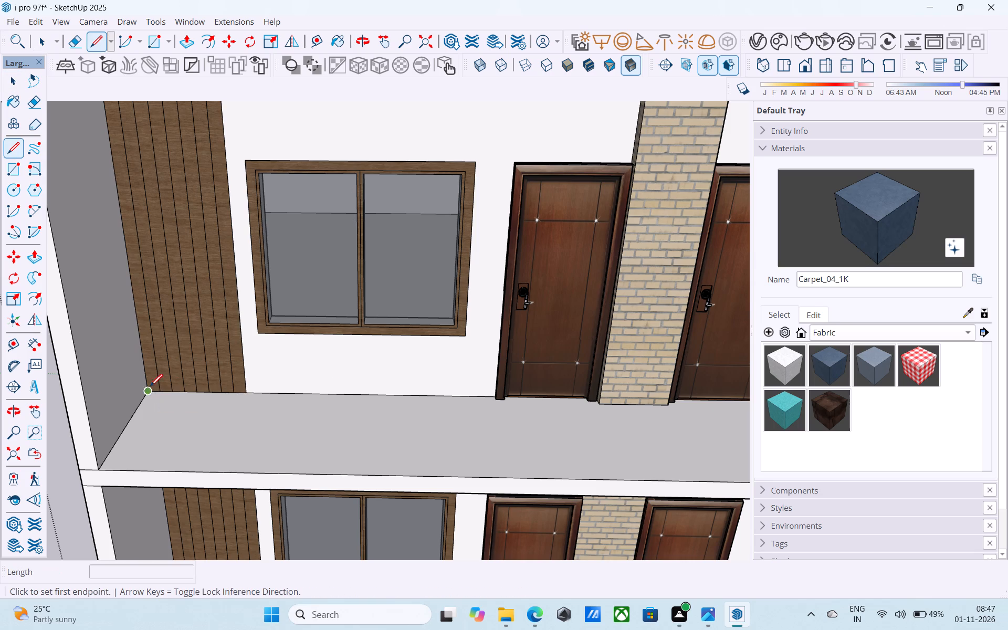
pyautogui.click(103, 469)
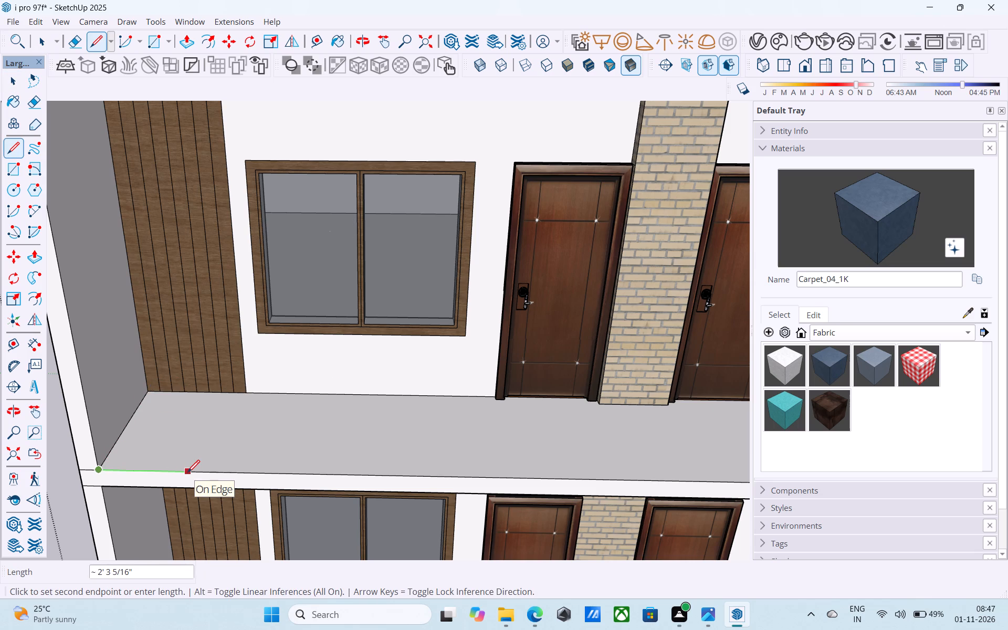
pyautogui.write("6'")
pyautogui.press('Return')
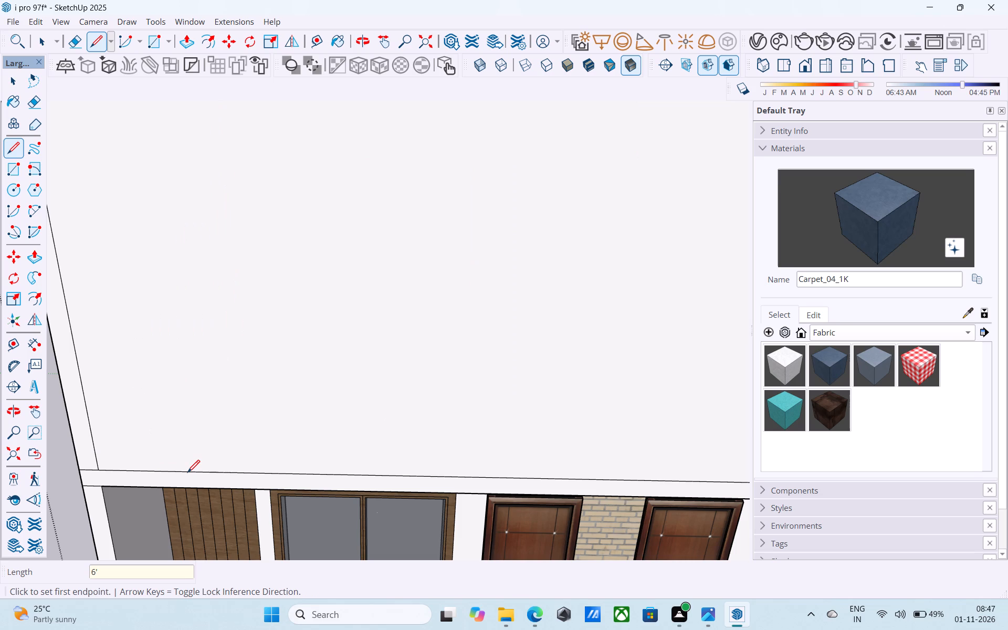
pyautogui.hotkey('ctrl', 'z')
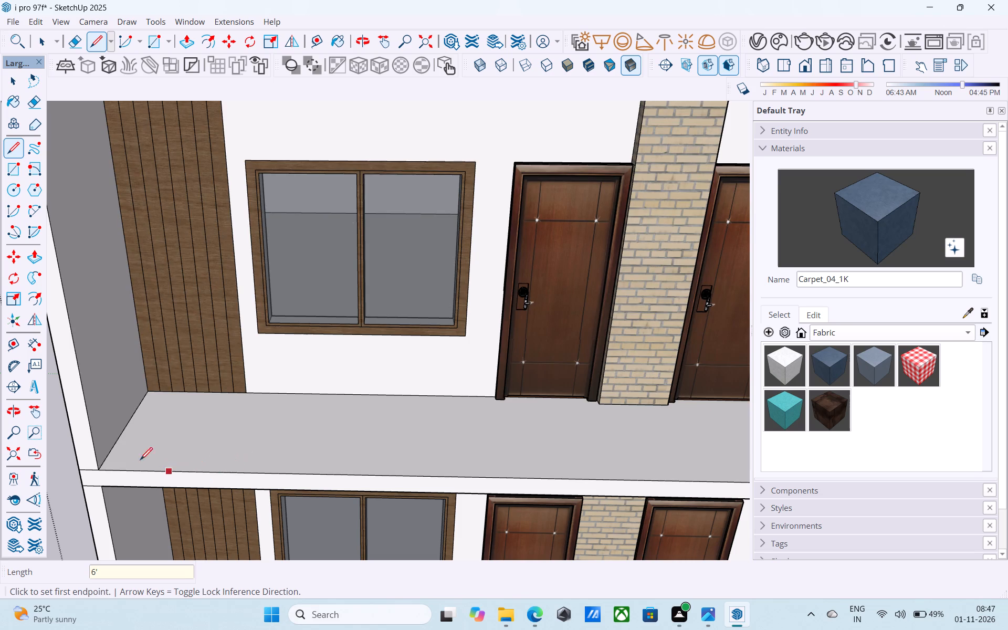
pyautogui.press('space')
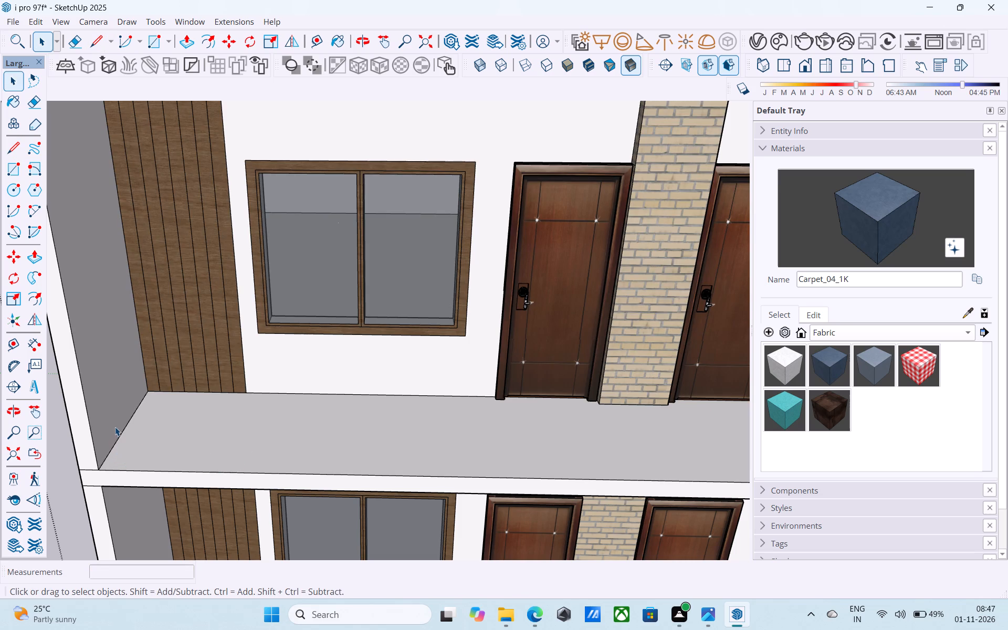
# Copy the upper balcony floor's left edge 6' along the floor towards the doors.
pyautogui.click(114, 448)
pyautogui.press('m')
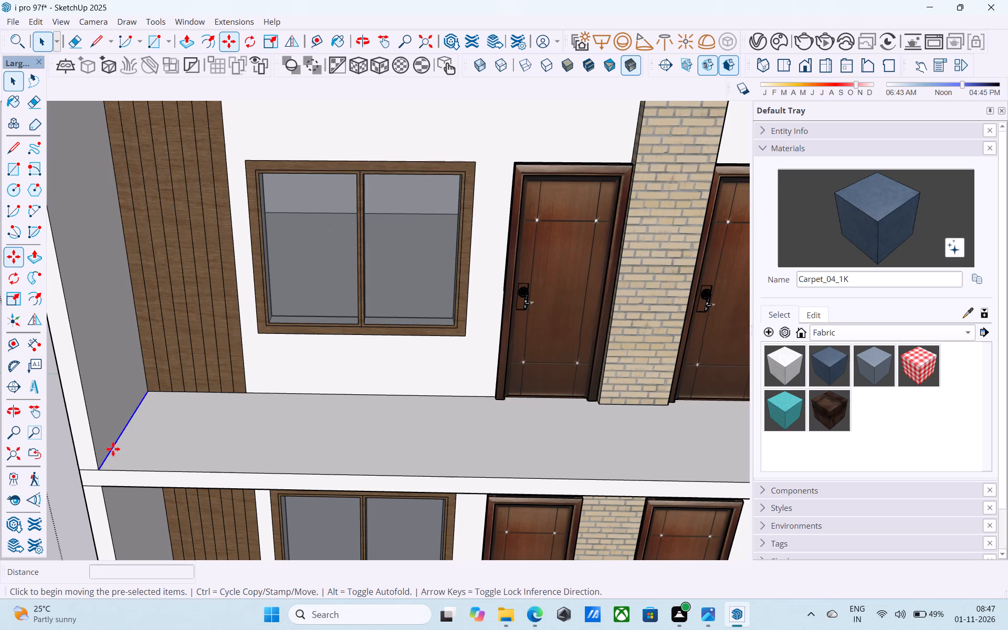
pyautogui.click(100, 471)
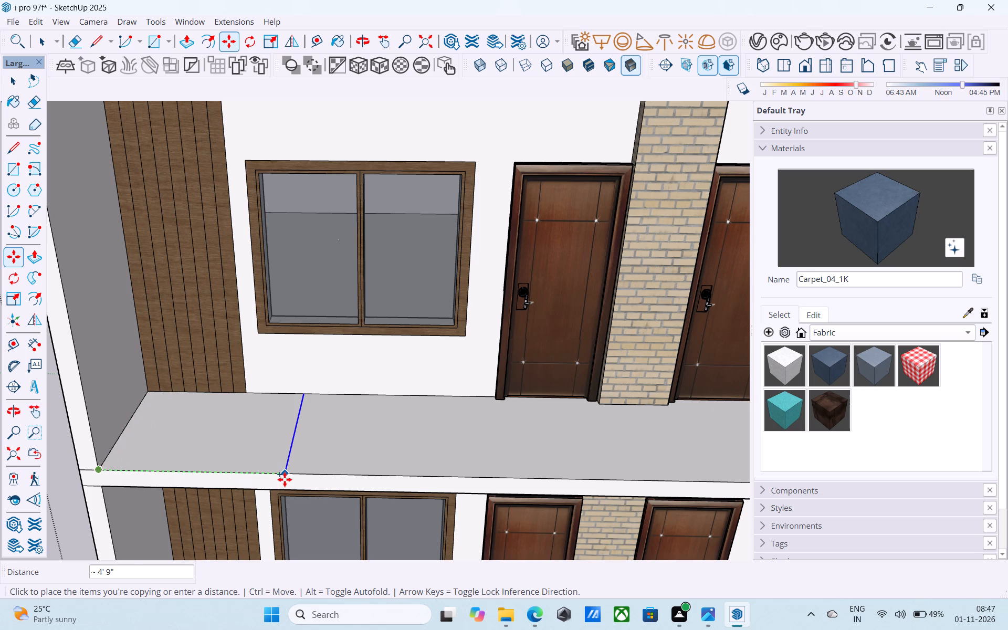
pyautogui.write("5'")
pyautogui.press('Return')
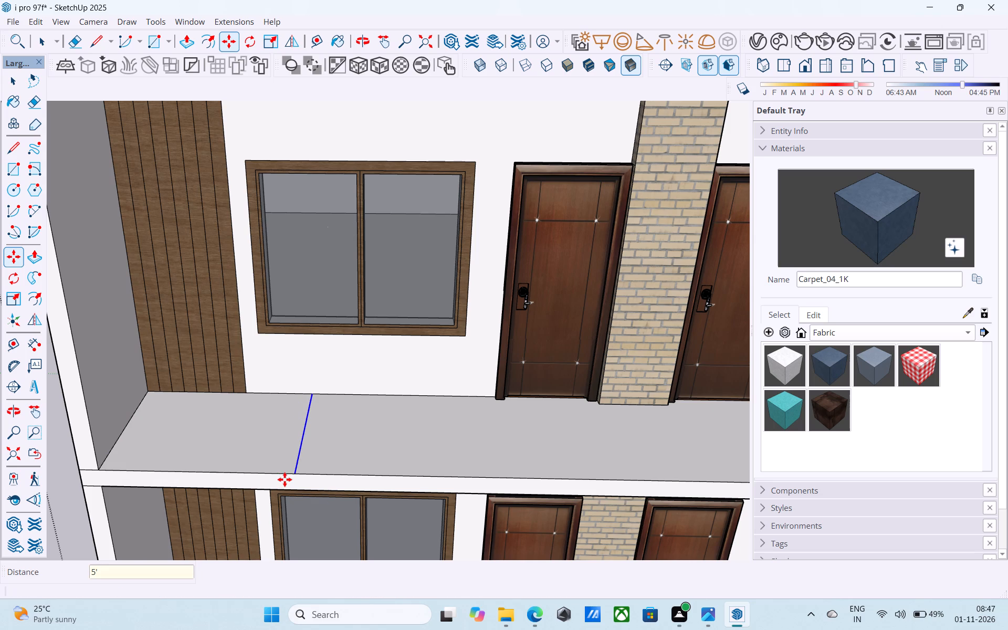
pyautogui.write("6'")
pyautogui.press('Return')
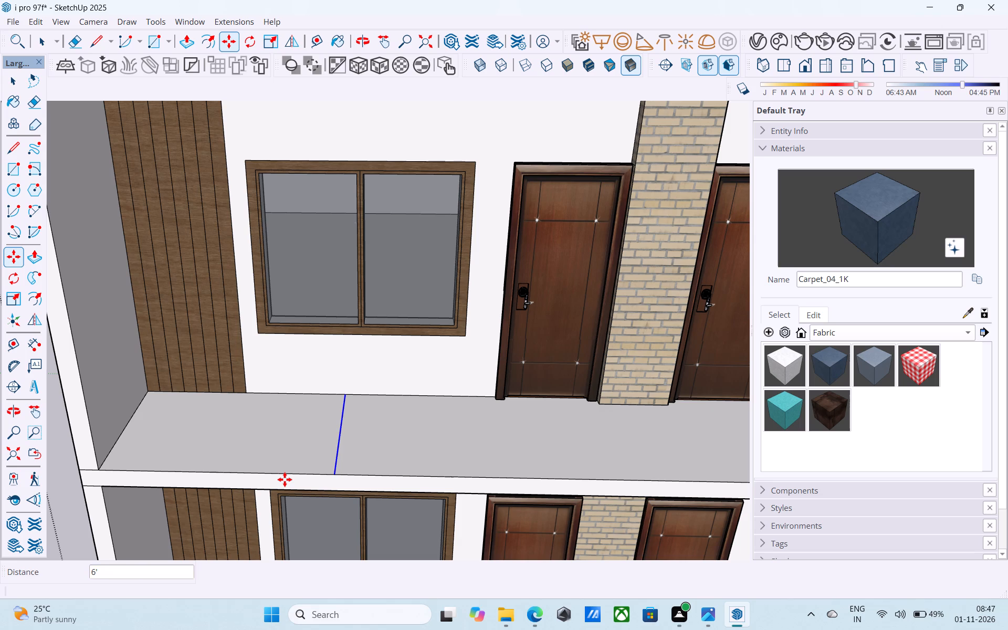
# Push the 6'-wide left section of the upper balcony floor down 6" through the slab to cut an opening.
pyautogui.scroll(-8, 270, 519)
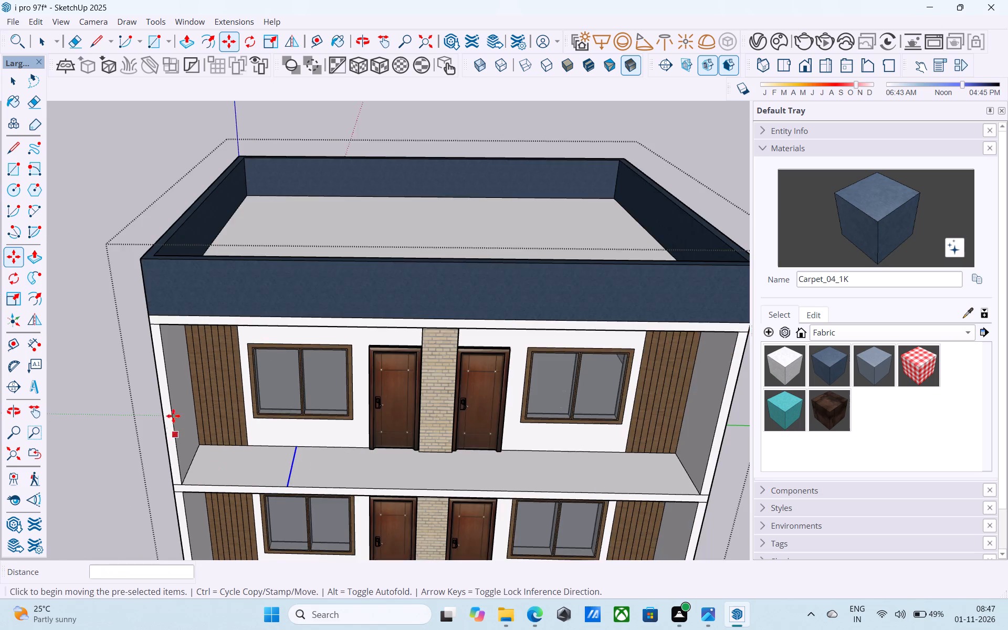
pyautogui.scroll(-5, 175, 414)
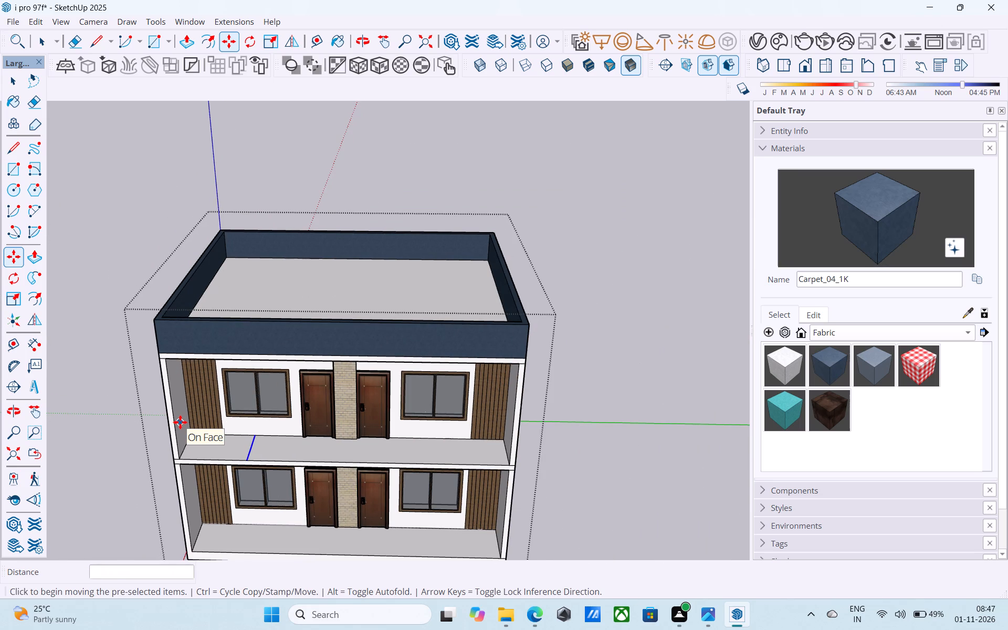
pyautogui.scroll(1, 180, 422)
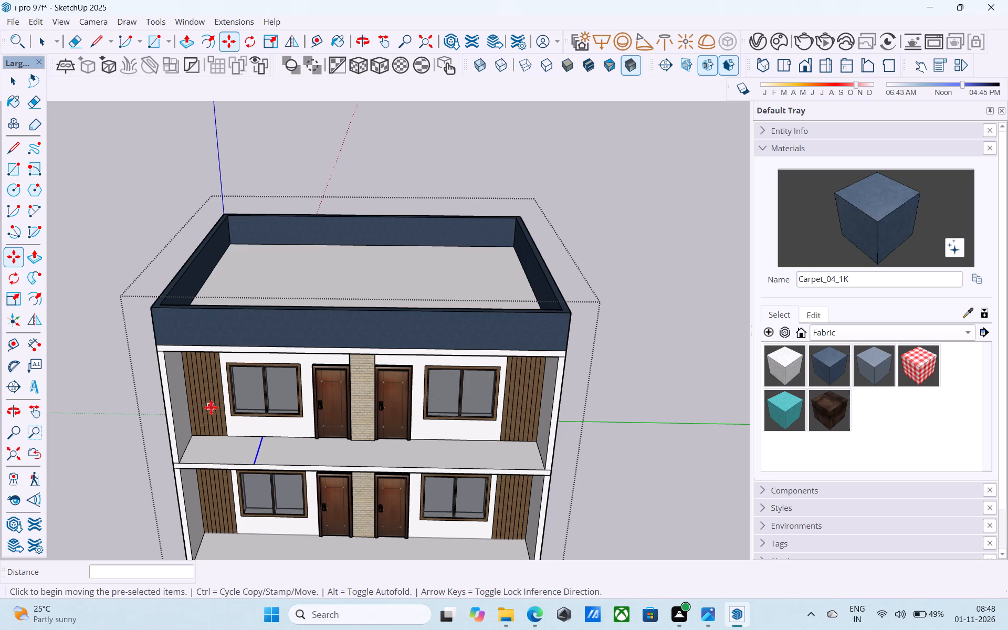
pyautogui.scroll(-5, 263, 407)
pyautogui.moveTo(269, 495); pyautogui.dragTo(325, 396, button='middle')
pyautogui.scroll(1, 237, 407)
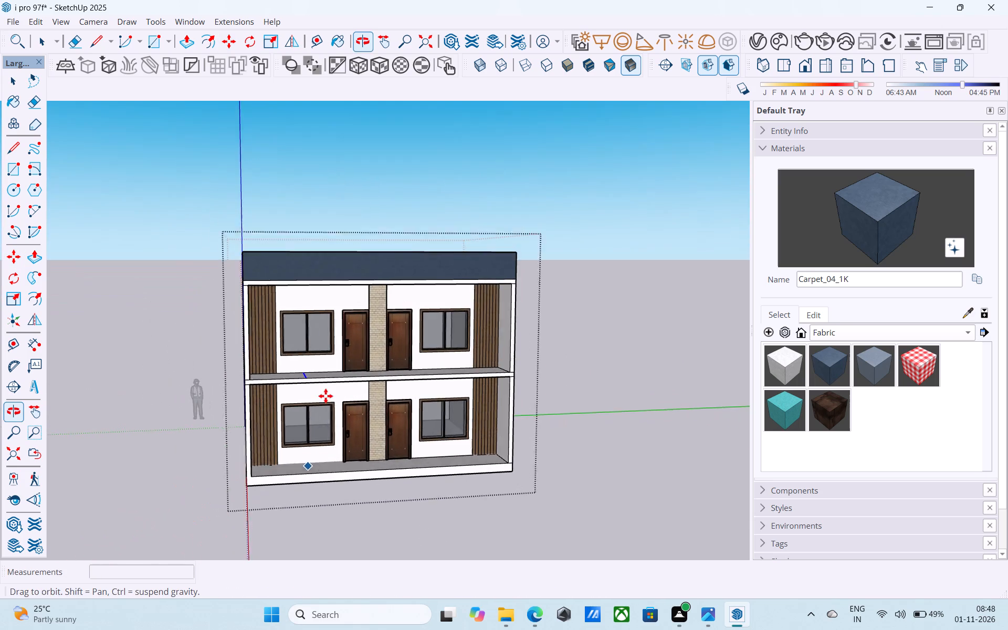
pyautogui.moveTo(325, 396); pyautogui.dragTo(329, 395, button='middle')
pyautogui.scroll(5, 320, 396)
pyautogui.press('space')
pyautogui.scroll(-4, 290, 363)
pyautogui.keyDown('shift'); pyautogui.moveTo(290, 363); pyautogui.dragTo(285, 376, button='middle'); pyautogui.keyUp('shift')
pyautogui.scroll(8, 281, 383)
pyautogui.click(253, 348)
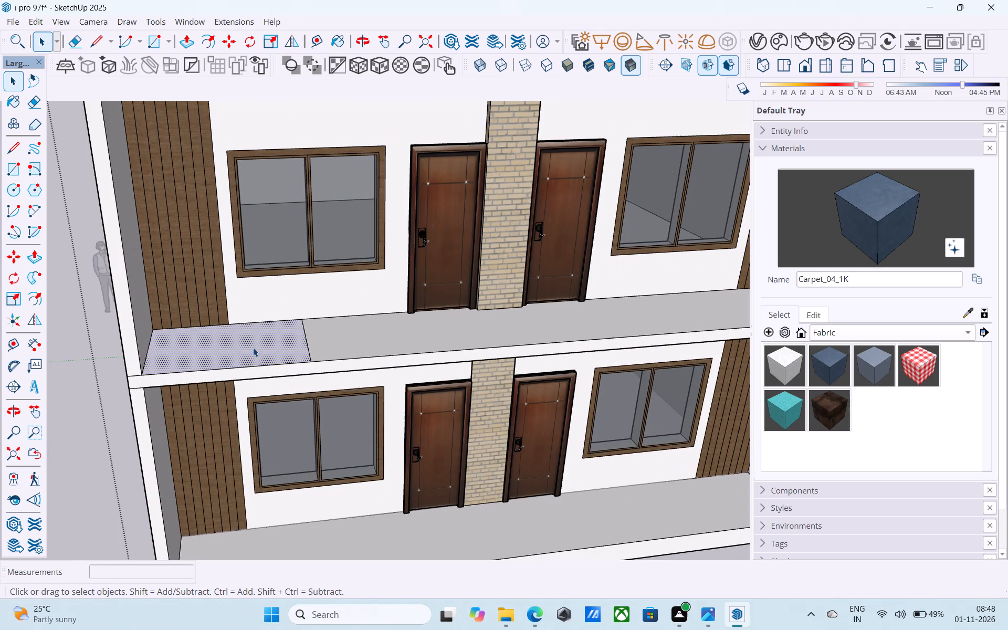
pyautogui.press('p')
pyautogui.click(253, 348)
pyautogui.click(256, 371)
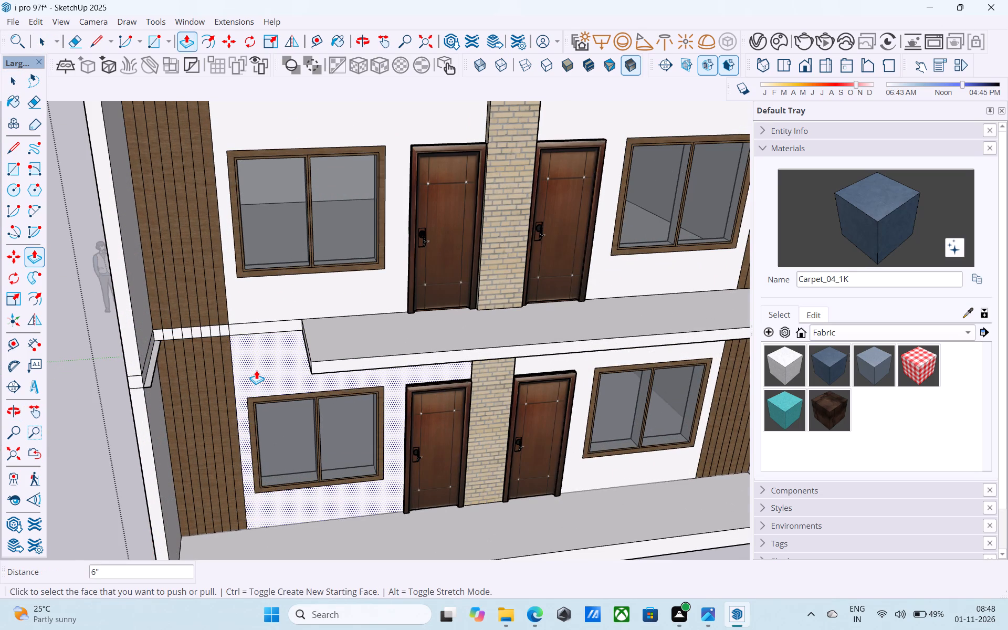
pyautogui.press('space')
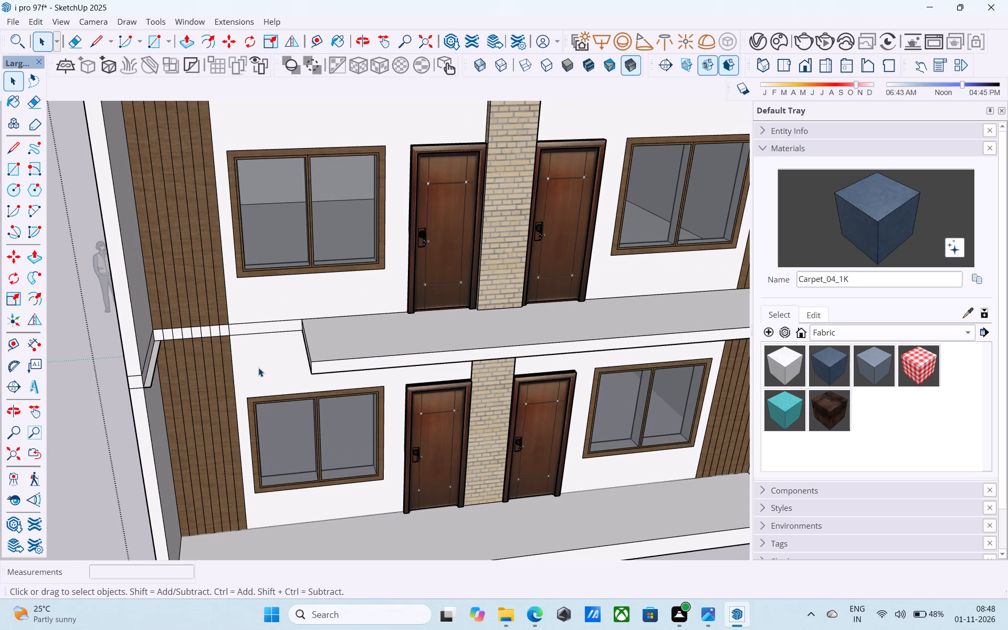
# Paint the white band across the left vertical strips at the opening's slab level with the in-model Plywood_01_1K material.
pyautogui.click(837, 333)
pyautogui.click(856, 285)
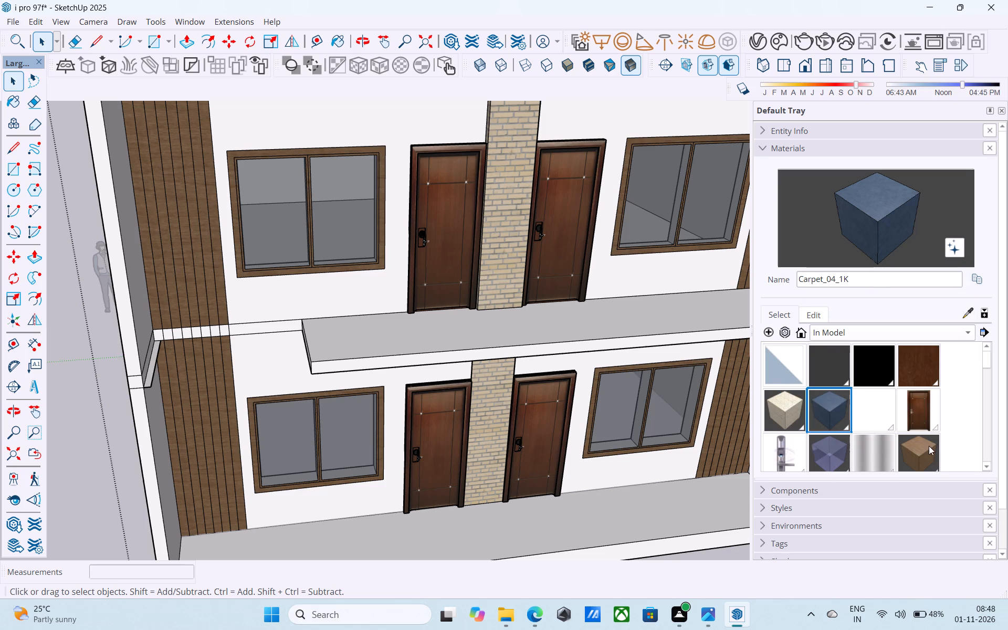
pyautogui.click(929, 446)
pyautogui.scroll(11, 124, 335)
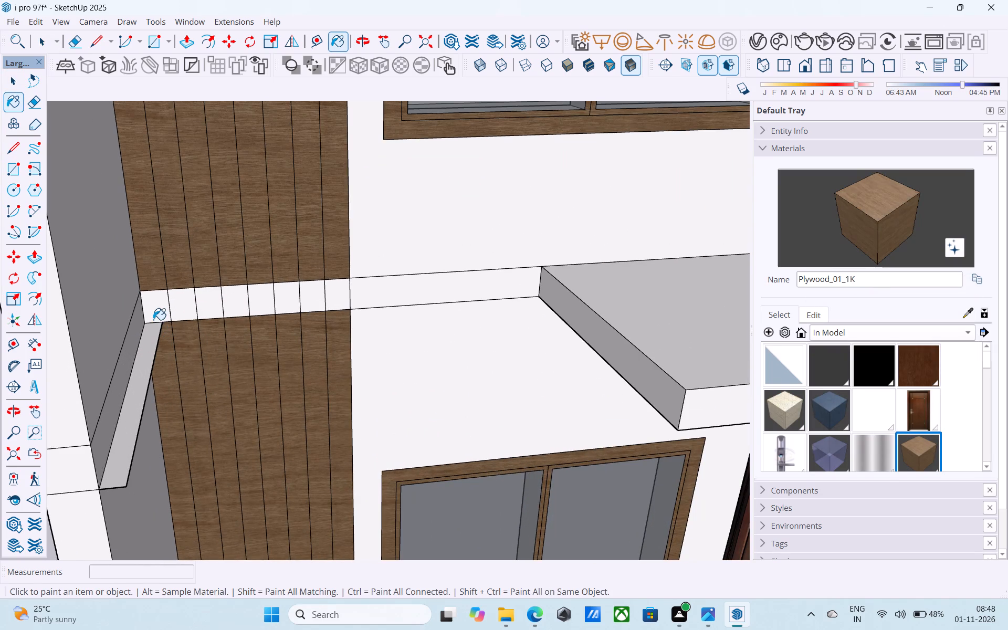
pyautogui.click(153, 320)
pyautogui.click(173, 318)
pyautogui.click(218, 315)
pyautogui.click(233, 310)
pyautogui.click(256, 304)
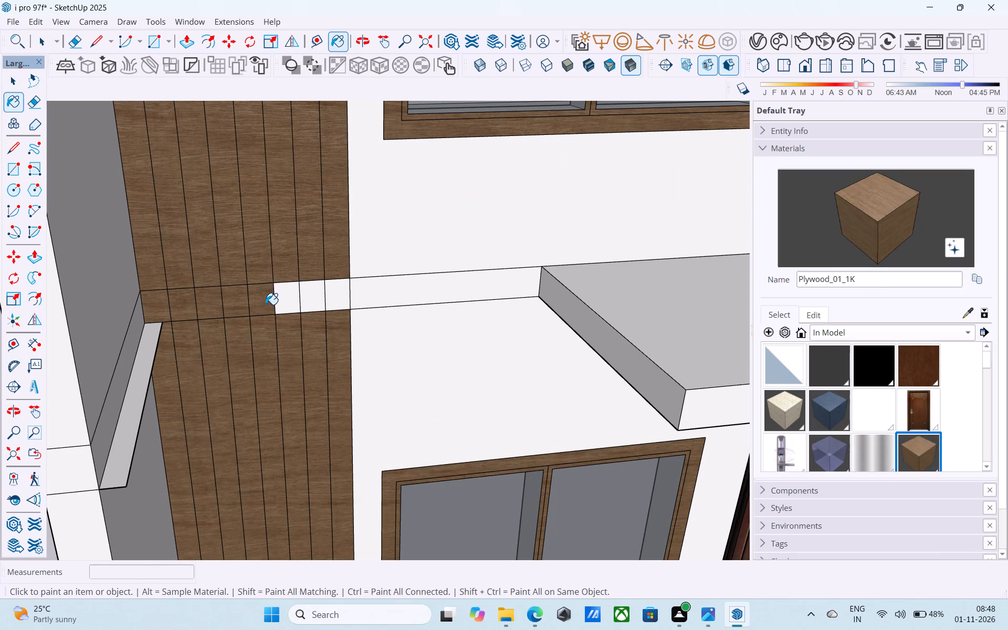
pyautogui.click(281, 299)
pyautogui.click(313, 291)
pyautogui.click(331, 295)
# Erase the leftover slab ledge and its stray front edge along the left side wall at the opening.
pyautogui.scroll(-9, 303, 322)
pyautogui.moveTo(240, 370); pyautogui.dragTo(204, 295, button='middle')
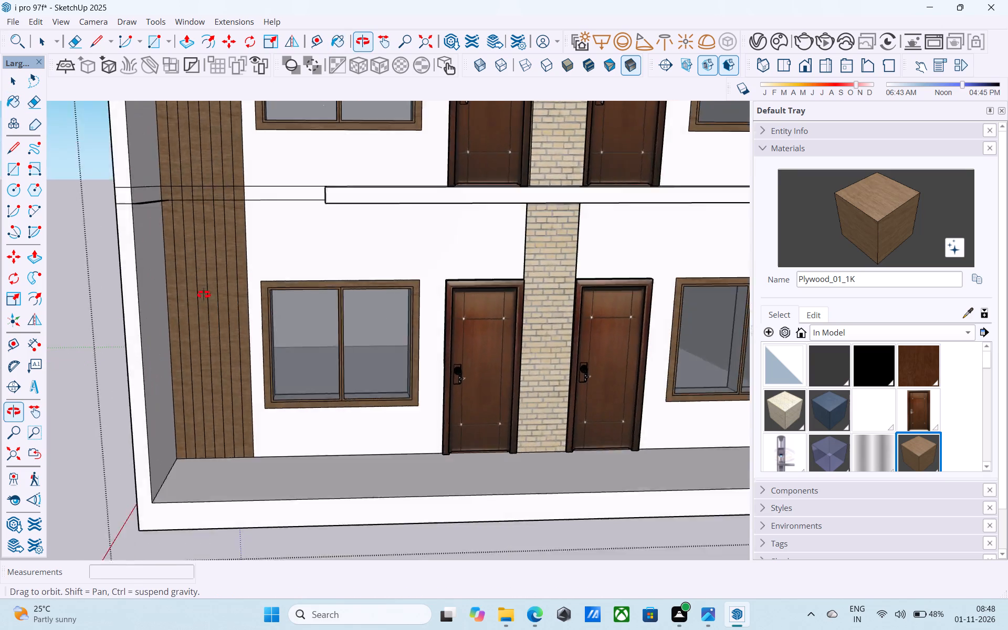
pyautogui.moveTo(204, 295); pyautogui.dragTo(232, 364, button='middle')
pyautogui.scroll(8, 185, 358)
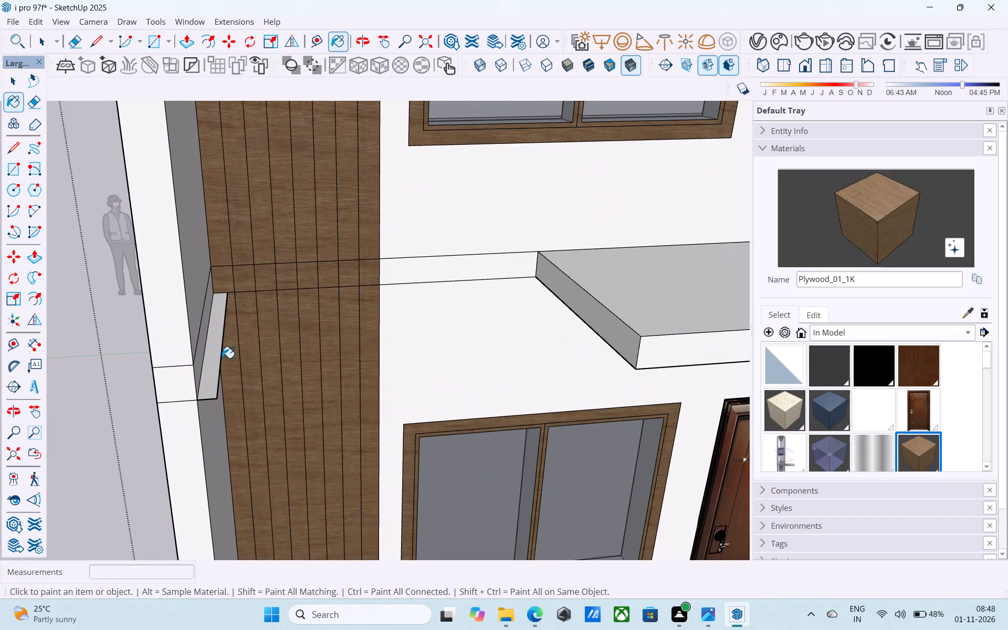
pyautogui.moveTo(222, 358); pyautogui.dragTo(169, 370, button='middle')
pyautogui.press('e')
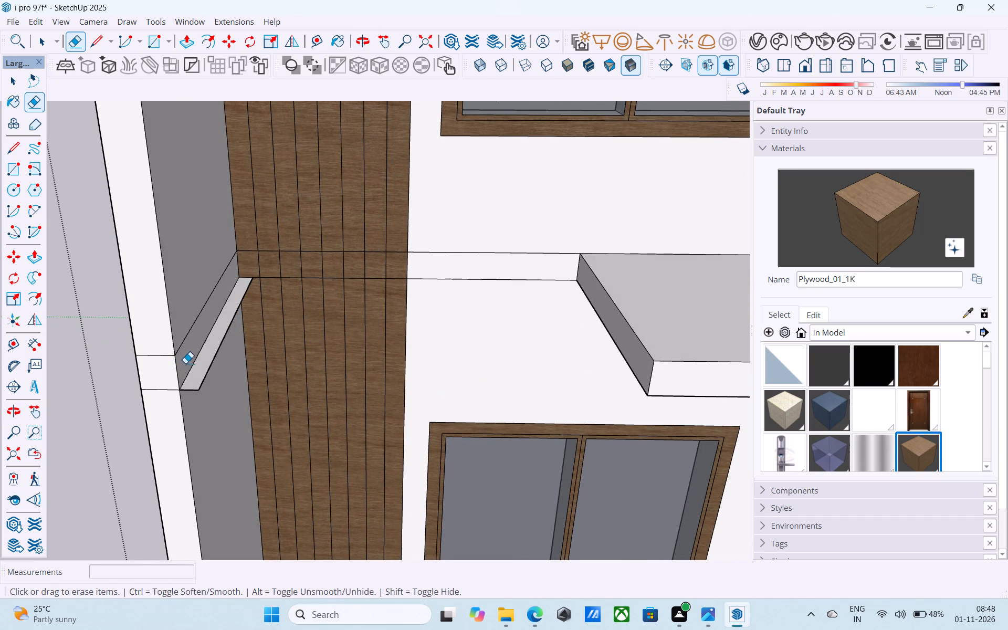
pyautogui.scroll(4, 252, 386)
pyautogui.click(170, 362)
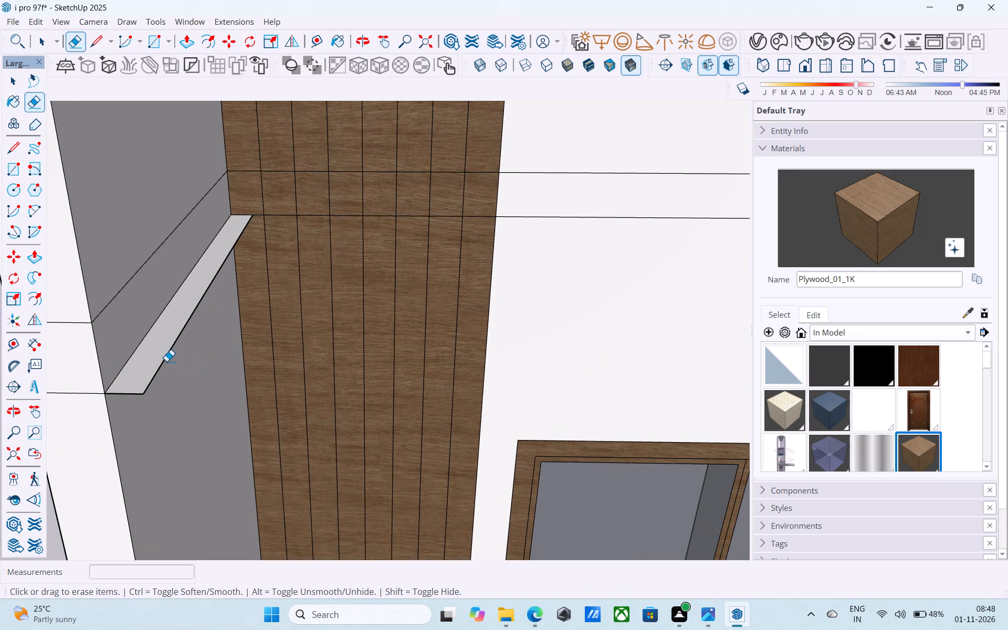
pyautogui.click(166, 361)
pyautogui.scroll(-10, 99, 404)
pyautogui.scroll(4, 108, 417)
pyautogui.moveTo(117, 393); pyautogui.dragTo(117, 393)
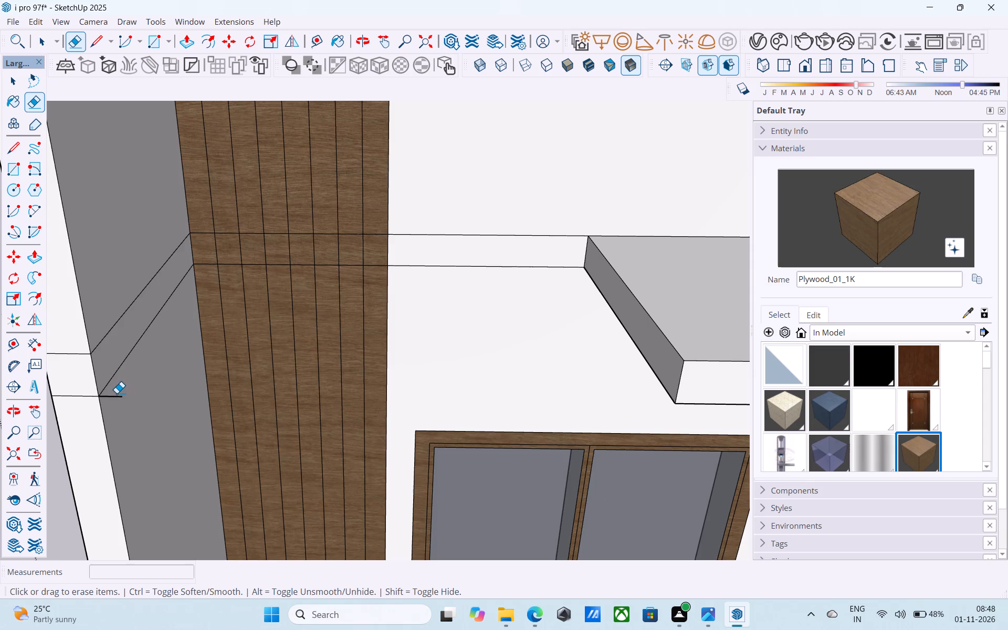
pyautogui.moveTo(117, 393); pyautogui.dragTo(116, 399)
# Examine the front facade, left side wall and the upper balcony's floor opening from several angles and distances.
pyautogui.scroll(-8, 88, 440)
pyautogui.moveTo(89, 444); pyautogui.dragTo(99, 446, button='middle')
pyautogui.scroll(3, 202, 356)
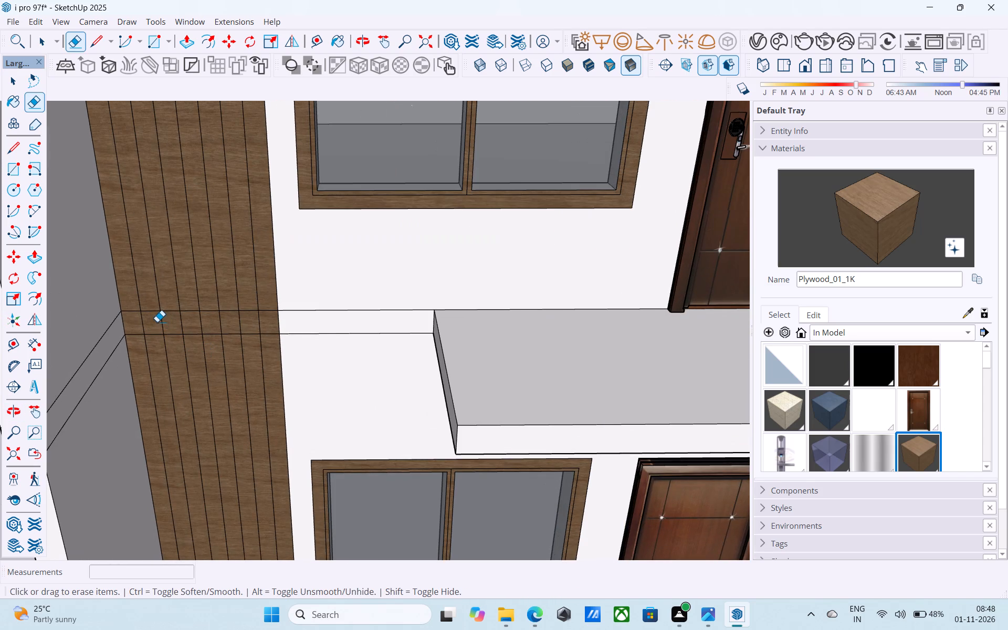
pyautogui.scroll(-5, 127, 403)
pyautogui.moveTo(131, 405); pyautogui.dragTo(153, 401, button='middle')
pyautogui.scroll(-10, 142, 405)
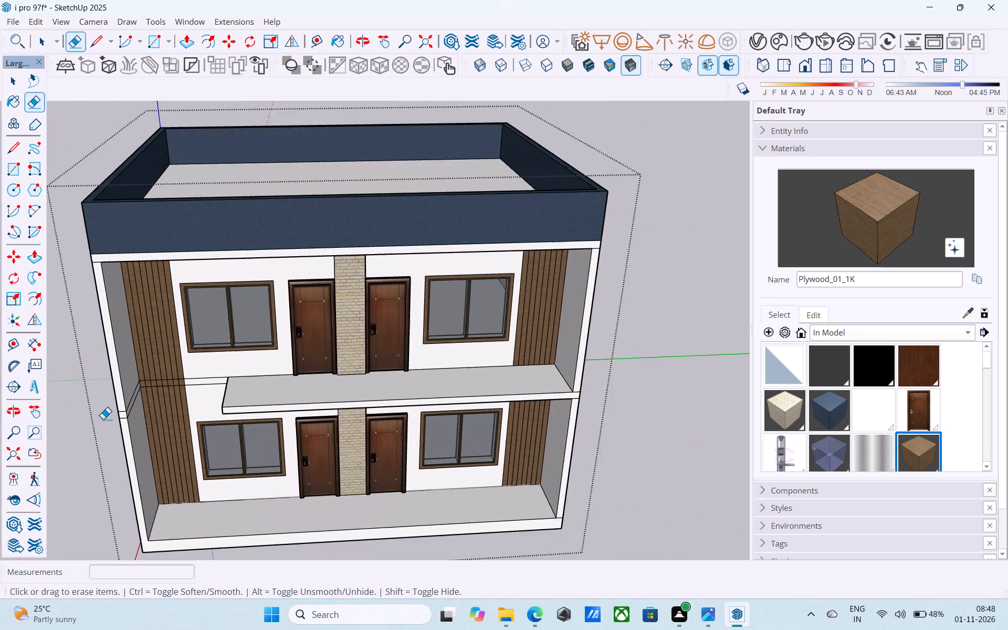
pyautogui.scroll(-5, 103, 419)
pyautogui.moveTo(171, 430); pyautogui.dragTo(224, 327, button='middle')
pyautogui.scroll(-7, 160, 482)
pyautogui.moveTo(159, 487); pyautogui.dragTo(164, 513, button='middle')
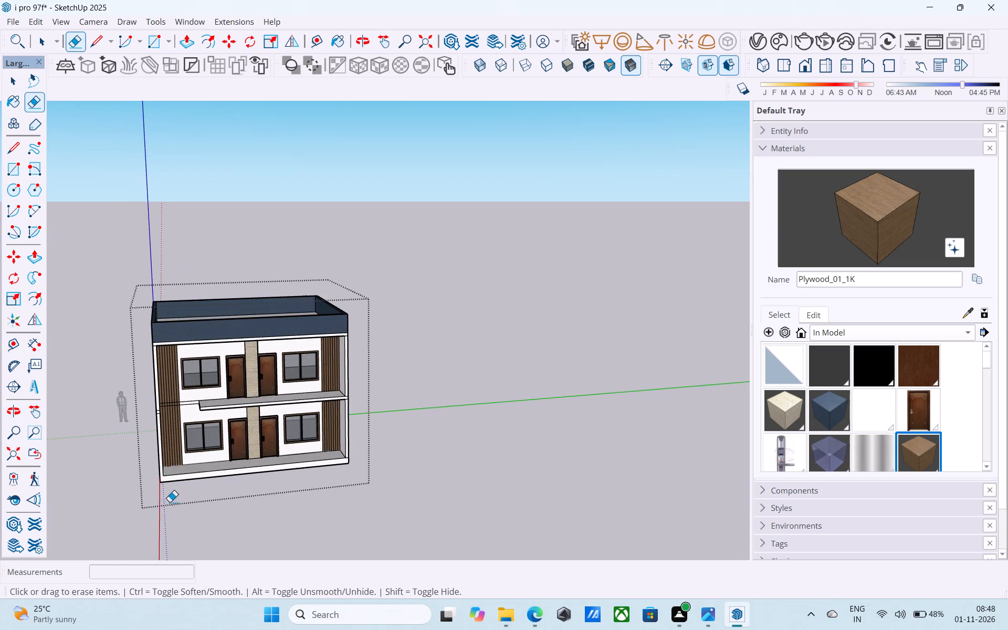
pyautogui.scroll(7, 251, 235)
pyautogui.scroll(-4, 258, 247)
pyautogui.moveTo(258, 247); pyautogui.dragTo(275, 180, button='middle')
pyautogui.scroll(4, 276, 178)
pyautogui.scroll(-1, 276, 179)
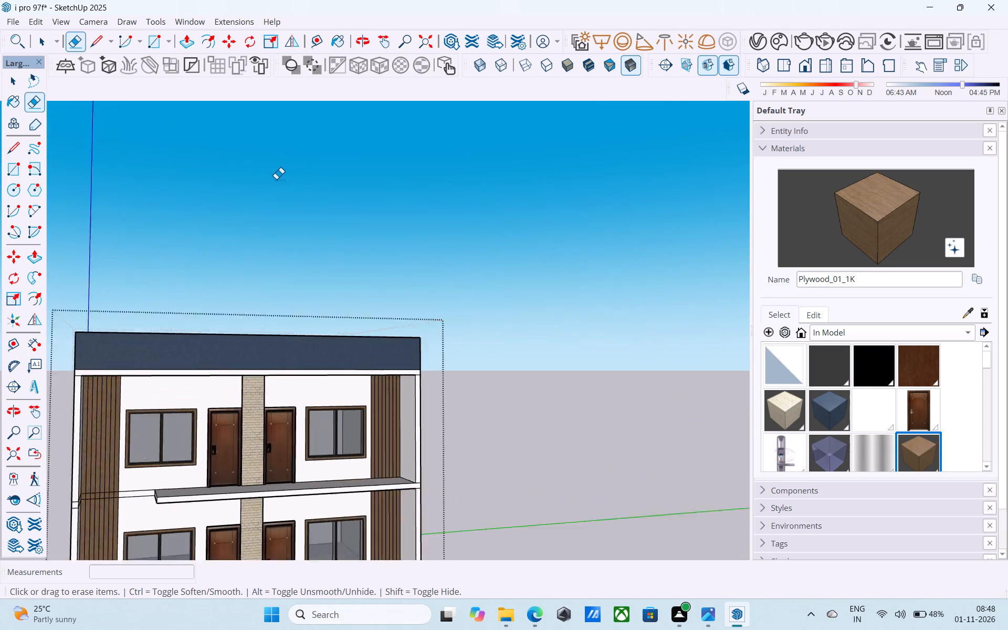
pyautogui.scroll(-2, 276, 179)
pyautogui.moveTo(274, 181); pyautogui.dragTo(237, 232, button='middle')
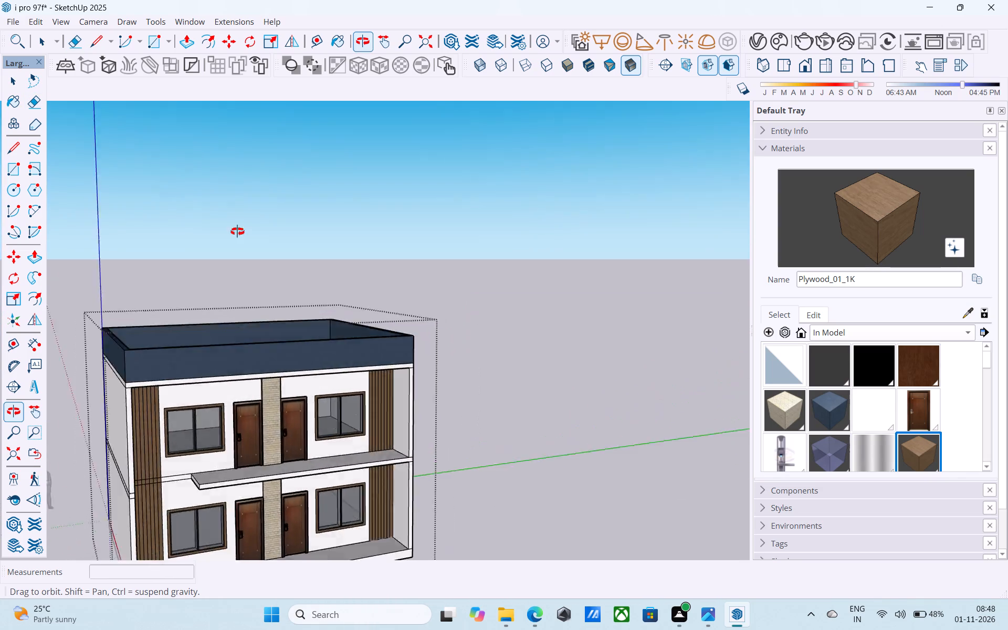
pyautogui.moveTo(237, 232); pyautogui.dragTo(157, 214, button='middle')
pyautogui.scroll(-1, 157, 214)
pyautogui.scroll(-3, 555, 349)
pyautogui.moveTo(519, 344); pyautogui.dragTo(496, 336, button='middle')
pyautogui.scroll(1, 174, 355)
pyautogui.moveTo(175, 356); pyautogui.dragTo(514, 362, button='middle')
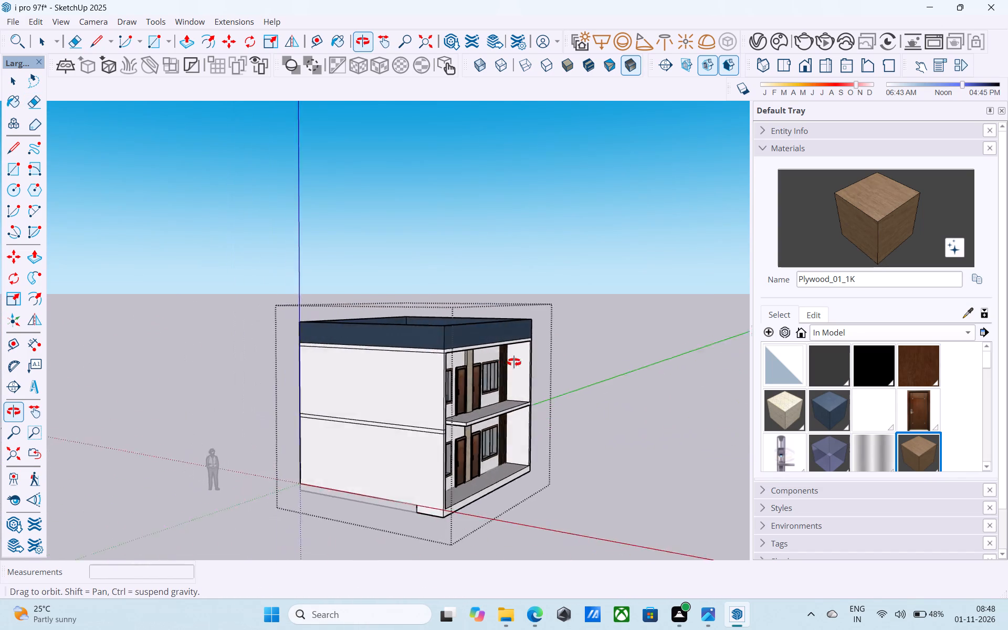
pyautogui.moveTo(514, 362); pyautogui.dragTo(226, 451, button='middle')
pyautogui.scroll(-4, 288, 449)
pyautogui.moveTo(288, 449); pyautogui.dragTo(304, 356, button='middle')
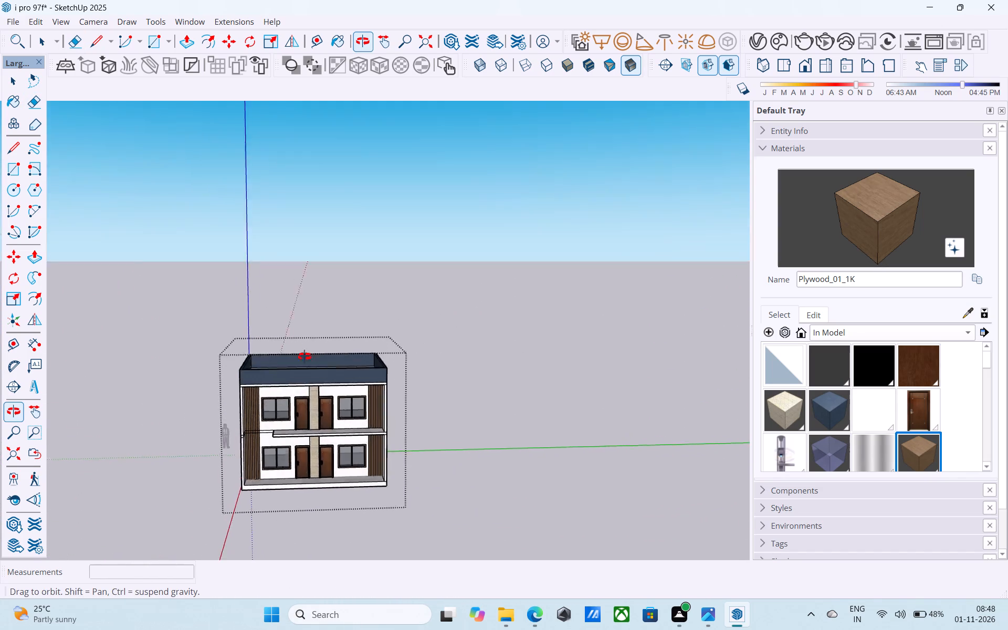
pyautogui.moveTo(304, 356); pyautogui.dragTo(322, 540, button='middle')
pyautogui.moveTo(322, 540); pyautogui.dragTo(321, 530, button='middle')
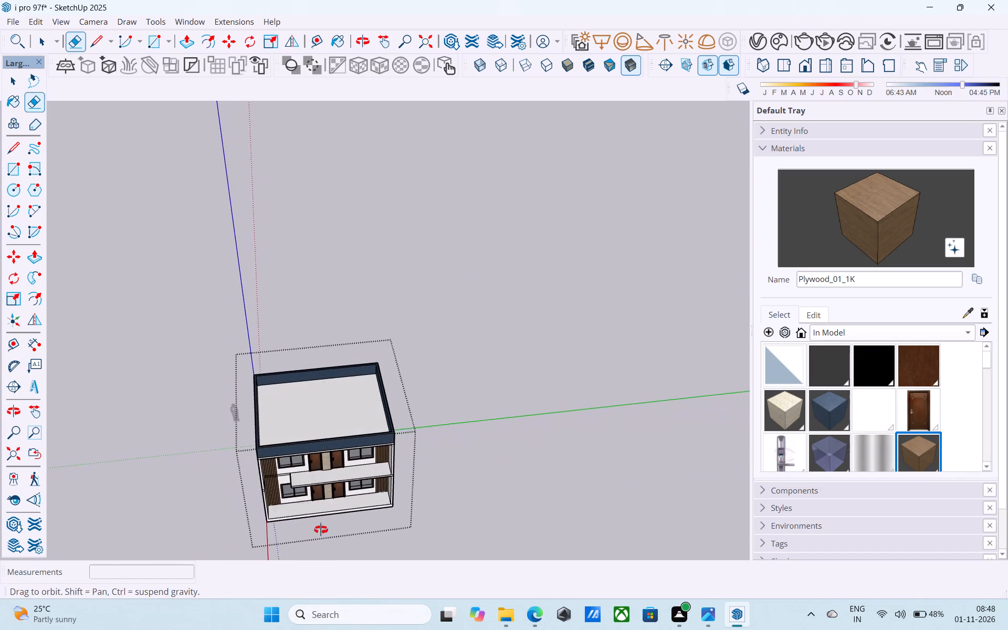
pyautogui.moveTo(321, 530); pyautogui.dragTo(301, 422, button='middle')
pyautogui.scroll(11, 292, 438)
pyautogui.moveTo(256, 454); pyautogui.dragTo(260, 454, button='middle')
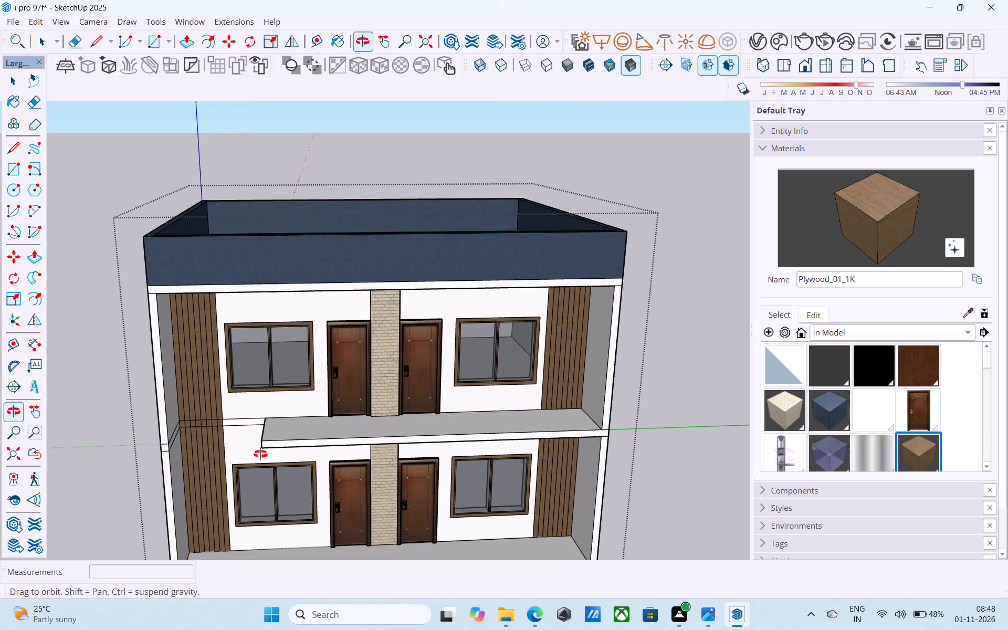
pyautogui.moveTo(260, 454); pyautogui.dragTo(392, 435, button='middle')
pyautogui.scroll(-5, 194, 442)
pyautogui.scroll(5, 552, 435)
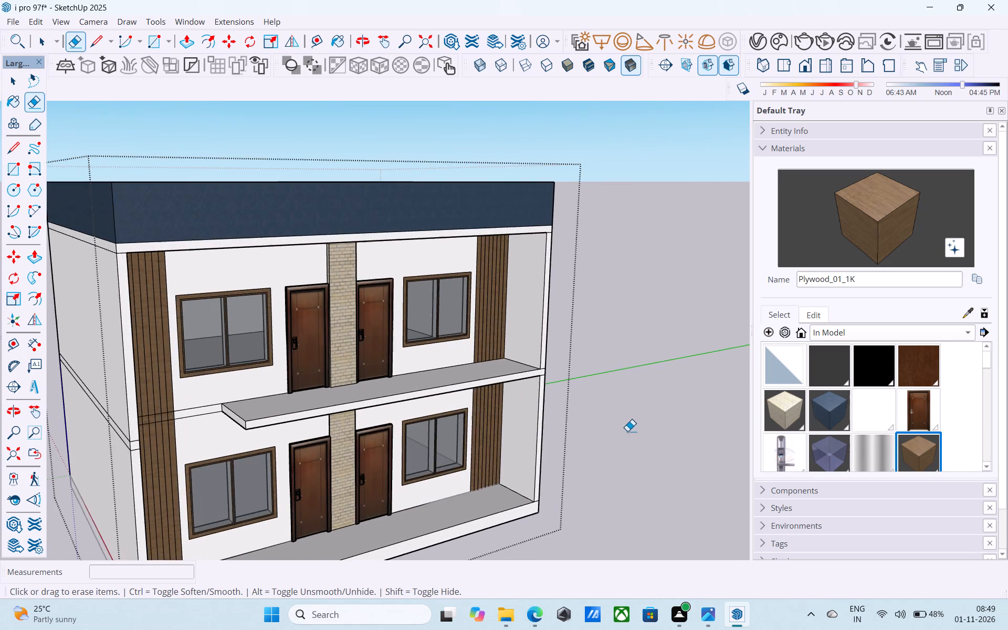
pyautogui.scroll(-5, 2, 464)
pyautogui.scroll(-5, 601, 392)
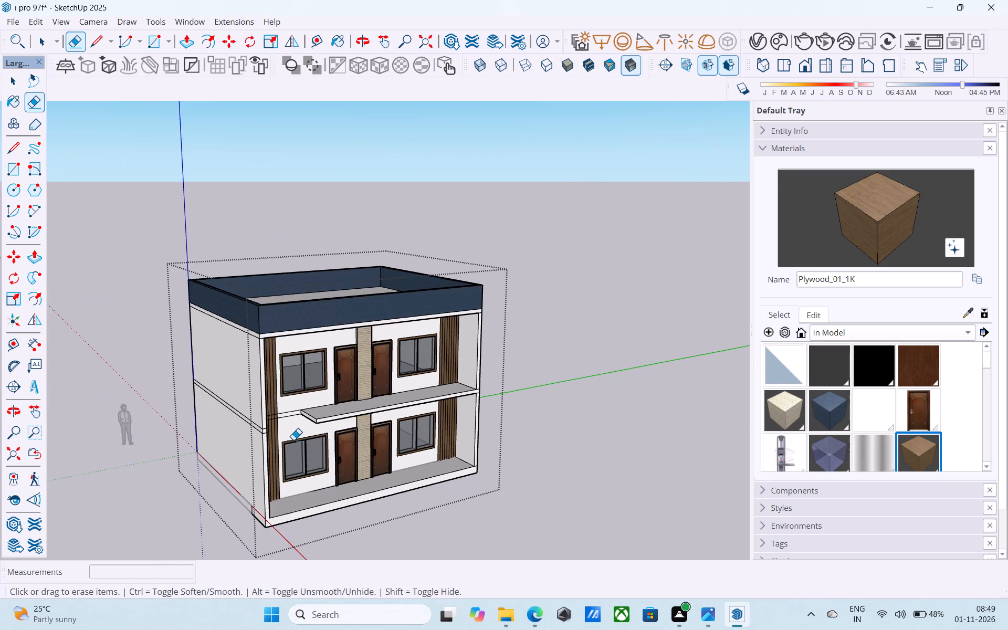
pyautogui.moveTo(276, 429); pyautogui.dragTo(266, 422, button='middle')
pyautogui.scroll(4, 158, 407)
pyautogui.middleClick(206, 425)
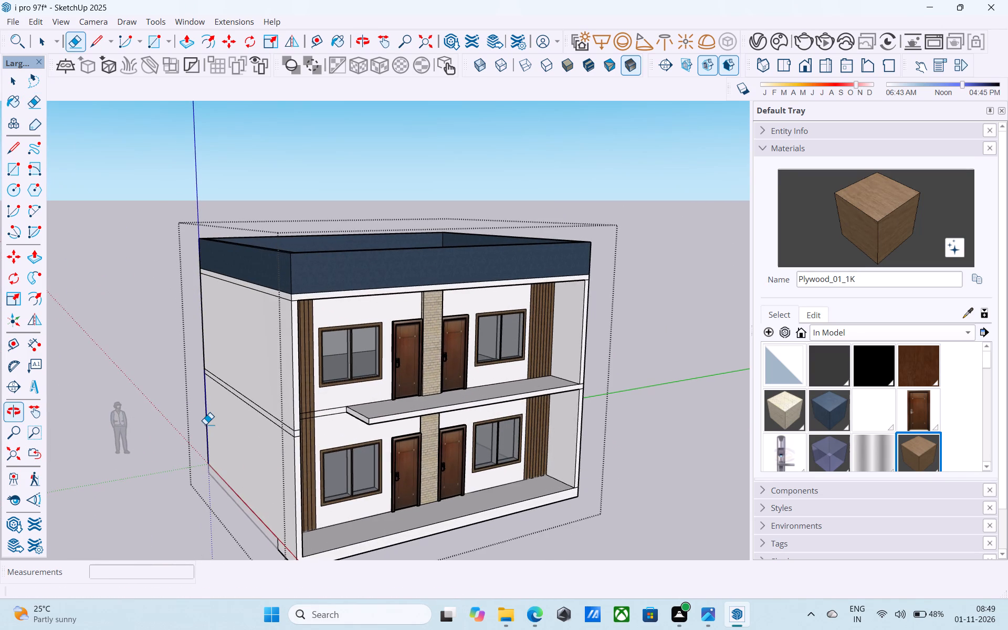
pyautogui.scroll(-8, 205, 424)
pyautogui.moveTo(209, 428); pyautogui.dragTo(243, 409, button='middle')
pyautogui.scroll(4, 340, 405)
pyautogui.moveTo(297, 437); pyautogui.dragTo(261, 430, button='middle')
pyautogui.scroll(-3, 548, 442)
pyautogui.moveTo(541, 443); pyautogui.dragTo(510, 451, button='middle')
pyautogui.scroll(1, 233, 459)
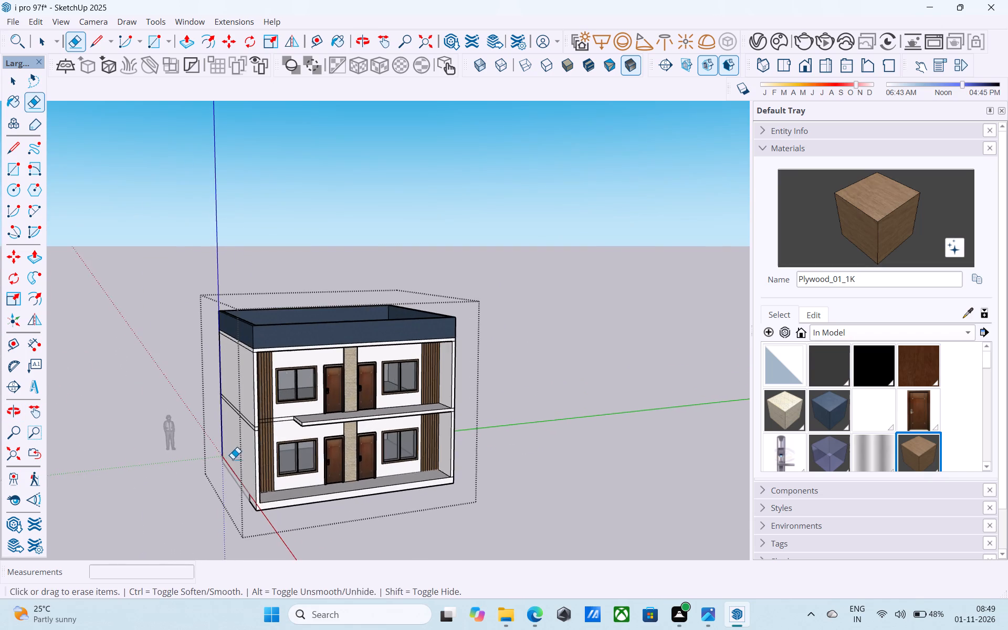
pyautogui.moveTo(205, 467); pyautogui.dragTo(175, 448, button='middle')
pyautogui.moveTo(196, 371); pyautogui.dragTo(201, 358, button='middle')
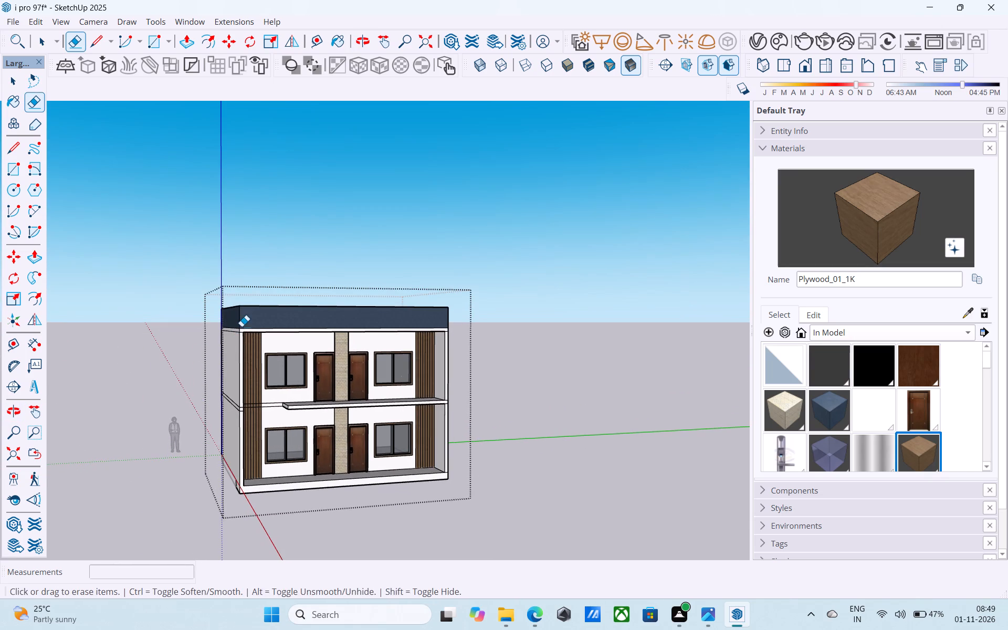
pyautogui.moveTo(241, 327); pyautogui.dragTo(244, 292, button='middle')
pyautogui.scroll(7, 263, 270)
pyautogui.scroll(-5, 267, 278)
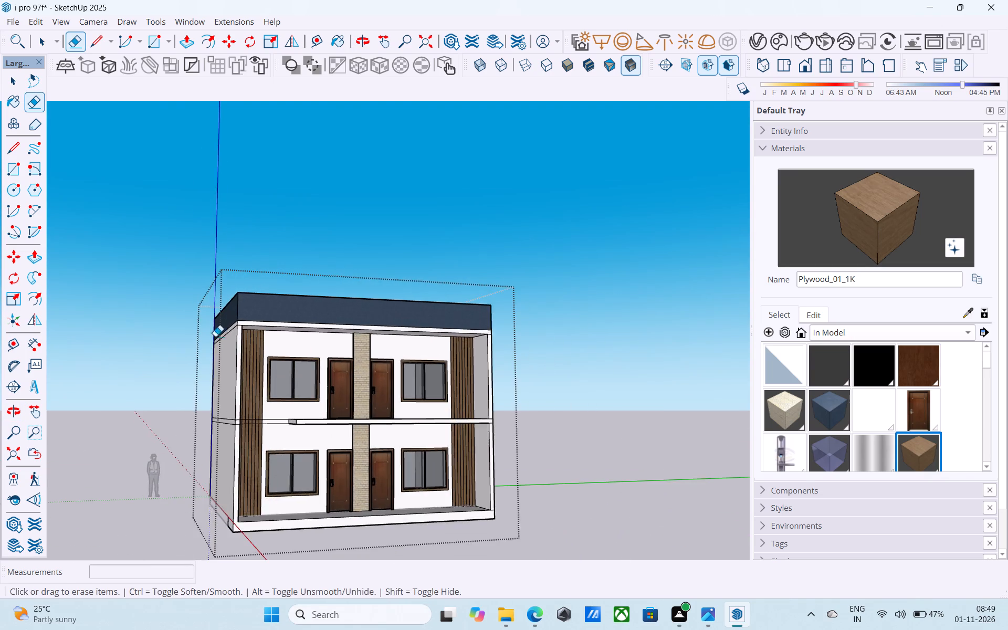
pyautogui.scroll(-5, 208, 366)
pyautogui.scroll(-5, 205, 458)
pyautogui.moveTo(208, 467); pyautogui.dragTo(218, 511, button='middle')
pyautogui.scroll(6, 229, 452)
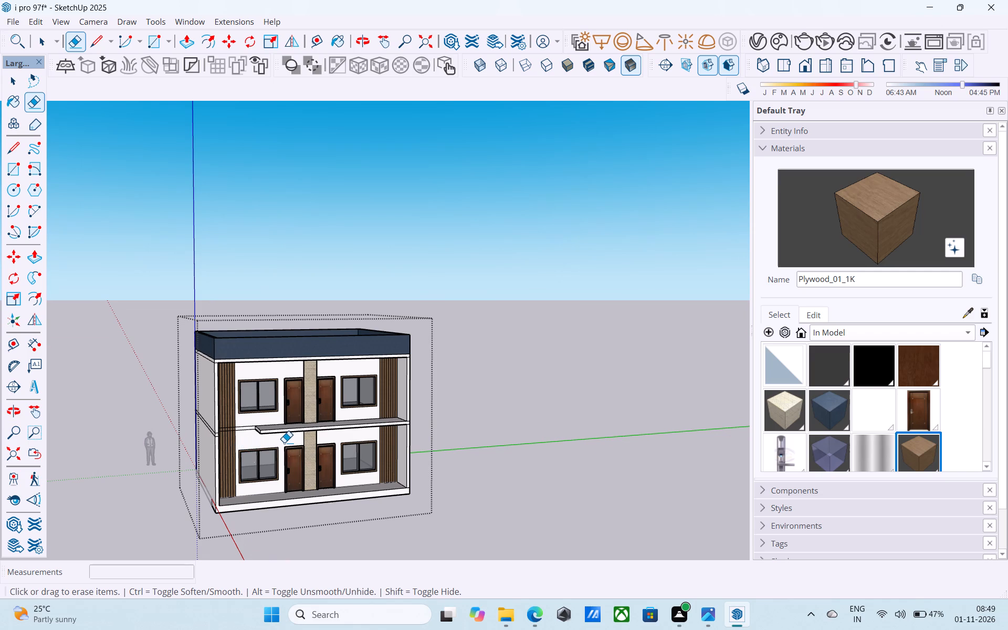
# Erase the two leftover slab-level edges on the left side wall's inner face beside the plywood strips.
pyautogui.moveTo(284, 441); pyautogui.dragTo(255, 429, button='middle')
pyautogui.scroll(5, 172, 413)
pyautogui.scroll(-3, 176, 409)
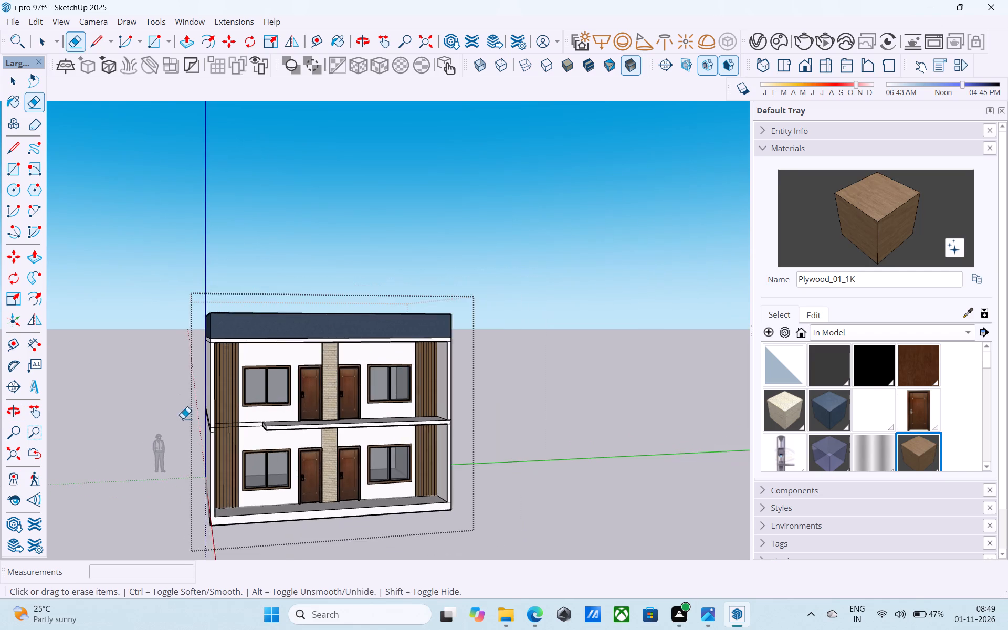
pyautogui.moveTo(183, 418); pyautogui.dragTo(199, 432, button='middle')
pyautogui.scroll(4, 187, 419)
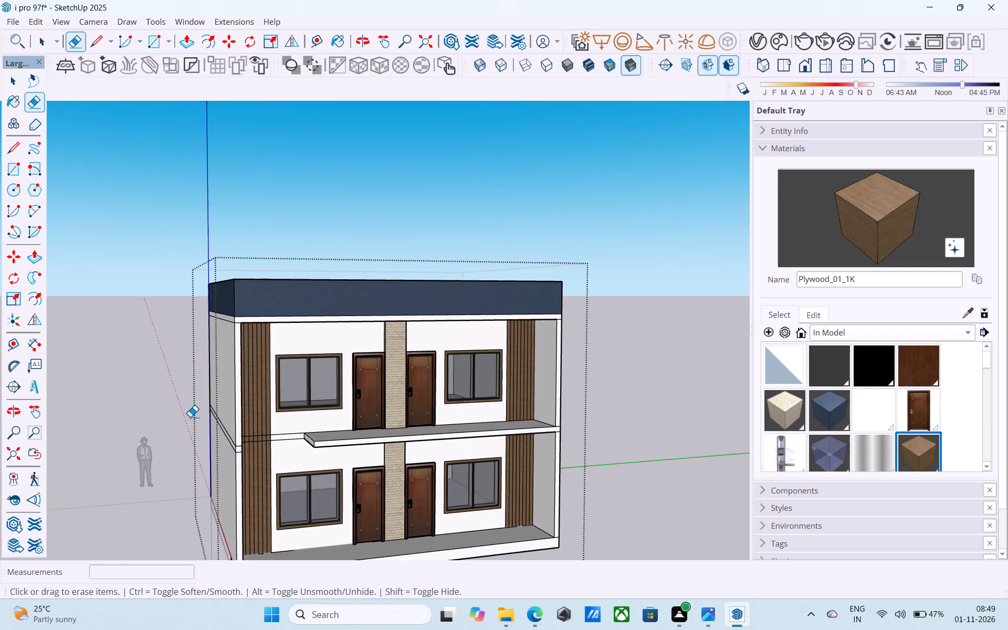
pyautogui.moveTo(190, 417); pyautogui.dragTo(182, 415, button='middle')
pyautogui.scroll(11, 224, 449)
pyautogui.moveTo(286, 429); pyautogui.dragTo(262, 427, button='middle')
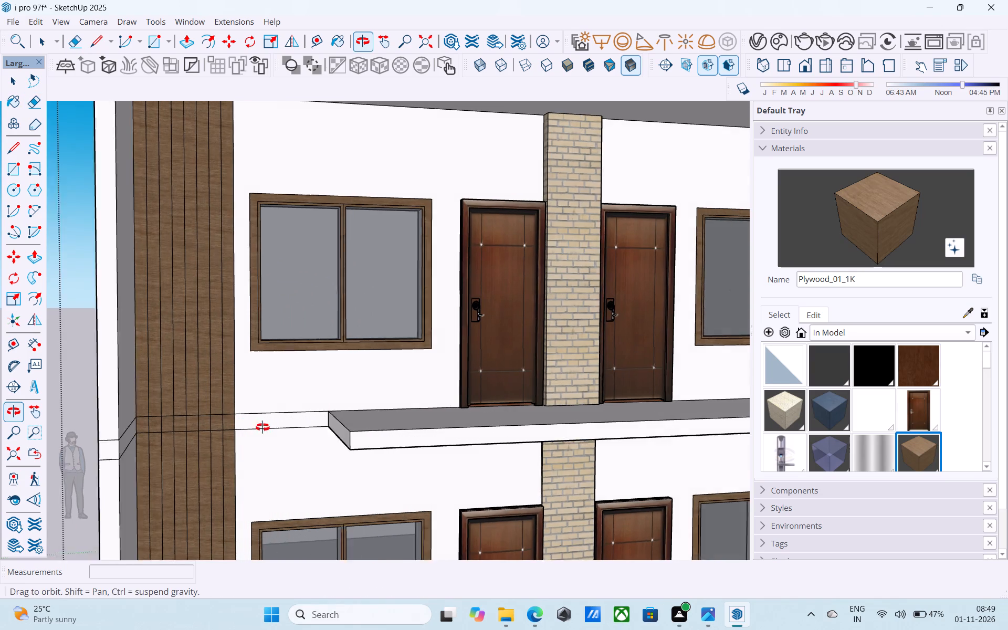
pyautogui.moveTo(262, 427); pyautogui.dragTo(253, 429, button='middle')
pyautogui.scroll(5, 146, 437)
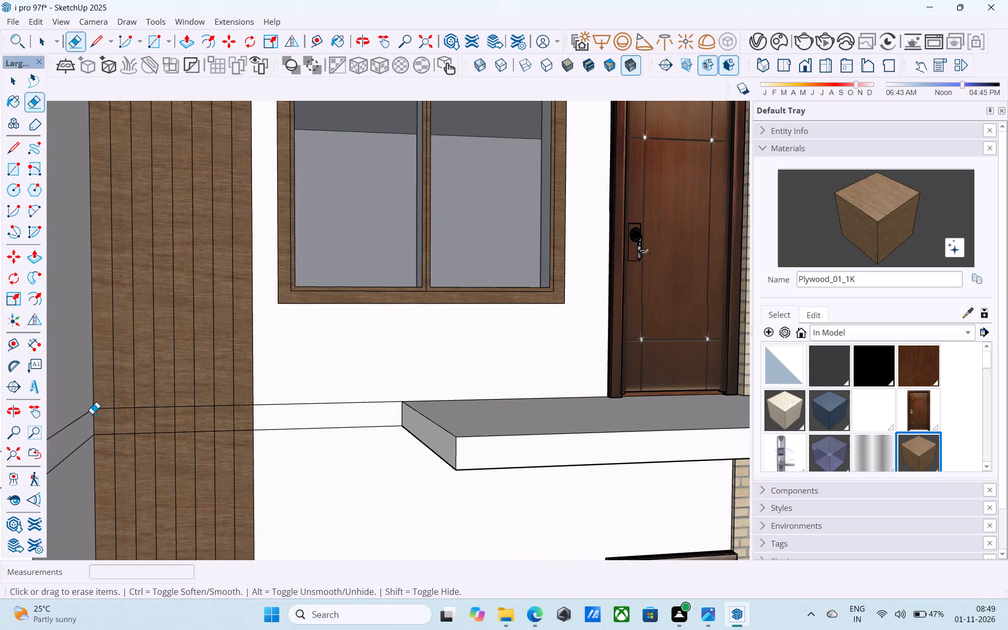
pyautogui.moveTo(80, 406); pyautogui.dragTo(81, 414)
pyautogui.moveTo(83, 423); pyautogui.dragTo(83, 458)
# Erase the upper and lower slab-level seam edges crossing each of the left vertical plywood strips.
pyautogui.scroll(-6, 84, 458)
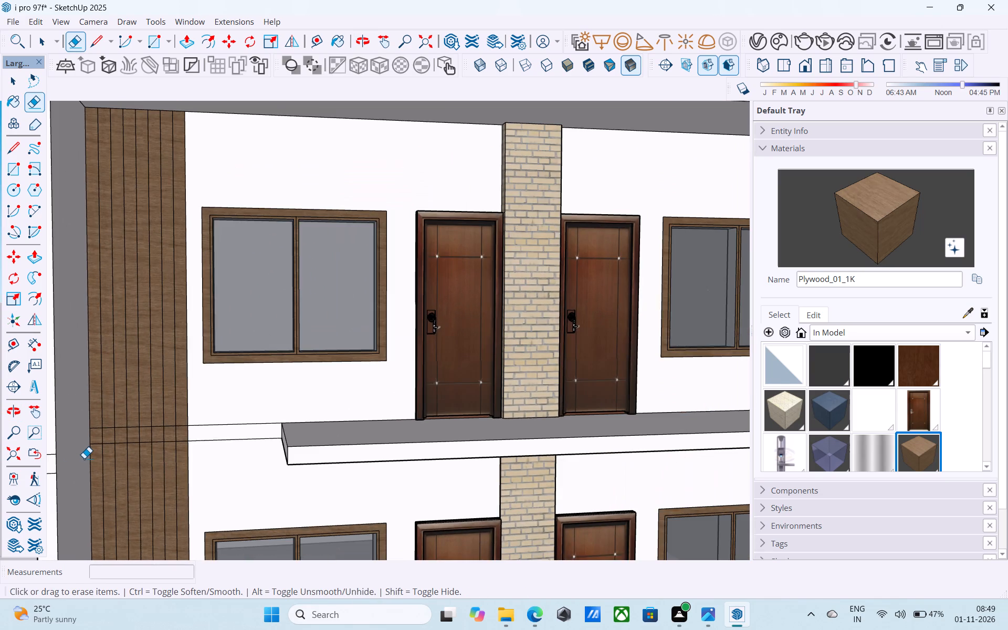
pyautogui.scroll(-8, 84, 458)
pyautogui.scroll(-5, 135, 450)
pyautogui.scroll(-5, 499, 408)
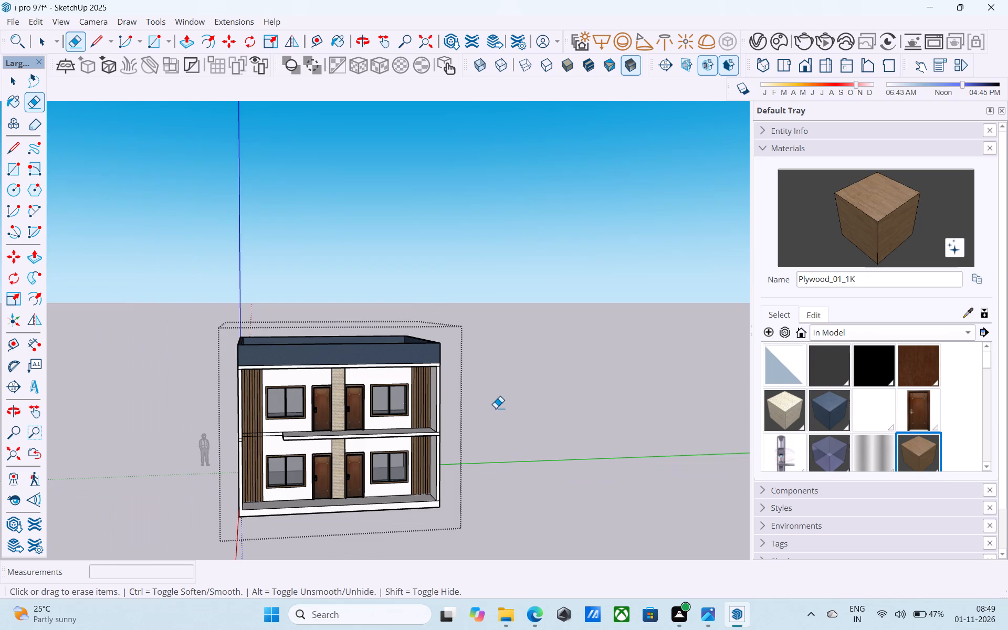
pyautogui.moveTo(362, 439); pyautogui.dragTo(342, 428, button='middle')
pyautogui.scroll(20, 227, 446)
pyautogui.scroll(3, 227, 446)
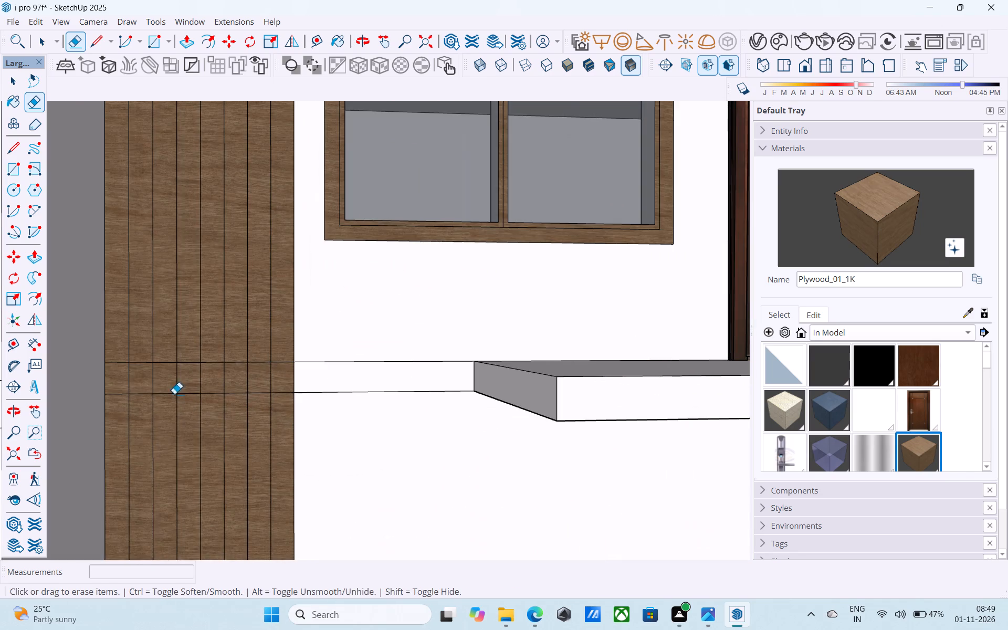
pyautogui.scroll(3, 128, 376)
pyautogui.click(110, 357)
pyautogui.click(115, 360)
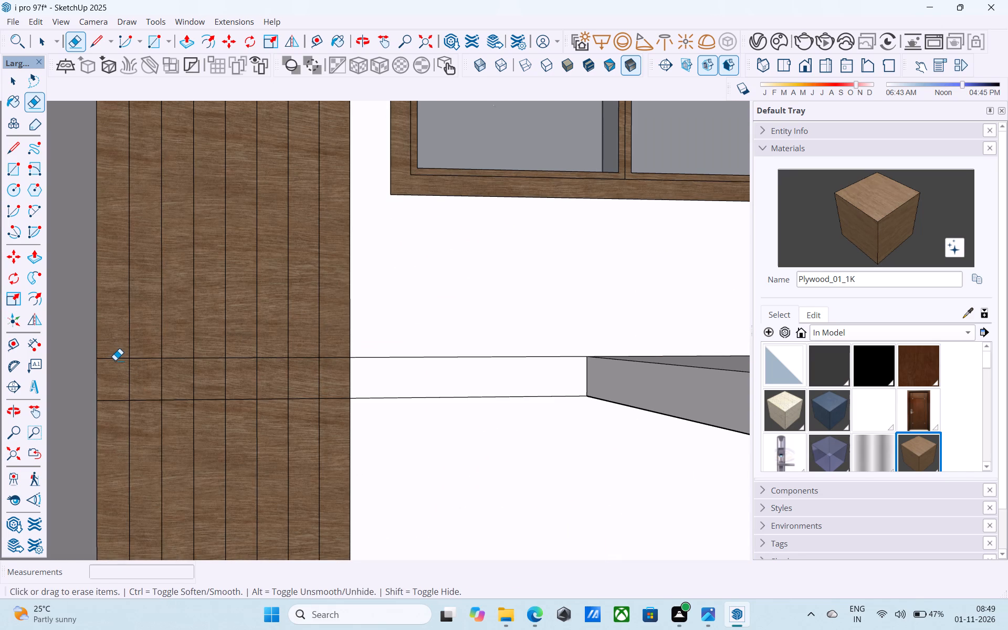
pyautogui.moveTo(119, 392); pyautogui.dragTo(117, 413)
pyautogui.moveTo(139, 400); pyautogui.dragTo(142, 409)
pyautogui.moveTo(149, 363); pyautogui.dragTo(145, 352)
pyautogui.moveTo(187, 356); pyautogui.dragTo(187, 366)
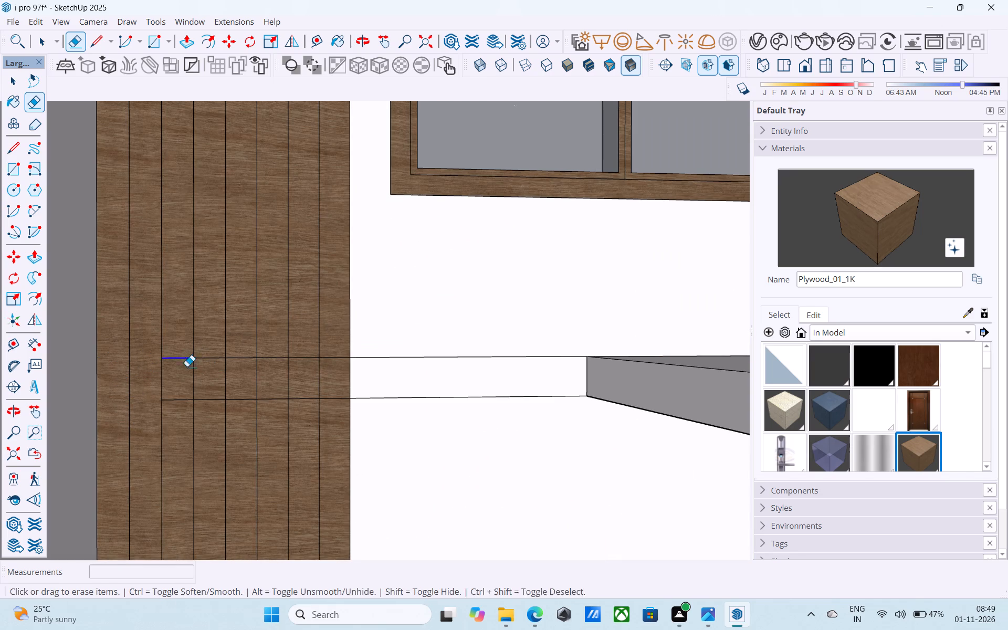
pyautogui.moveTo(187, 366); pyautogui.dragTo(187, 367)
pyautogui.click(185, 401)
pyautogui.moveTo(217, 360); pyautogui.dragTo(220, 348)
pyautogui.moveTo(213, 401); pyautogui.dragTo(217, 416)
pyautogui.moveTo(240, 360); pyautogui.dragTo(242, 342)
pyautogui.moveTo(243, 403); pyautogui.dragTo(251, 429)
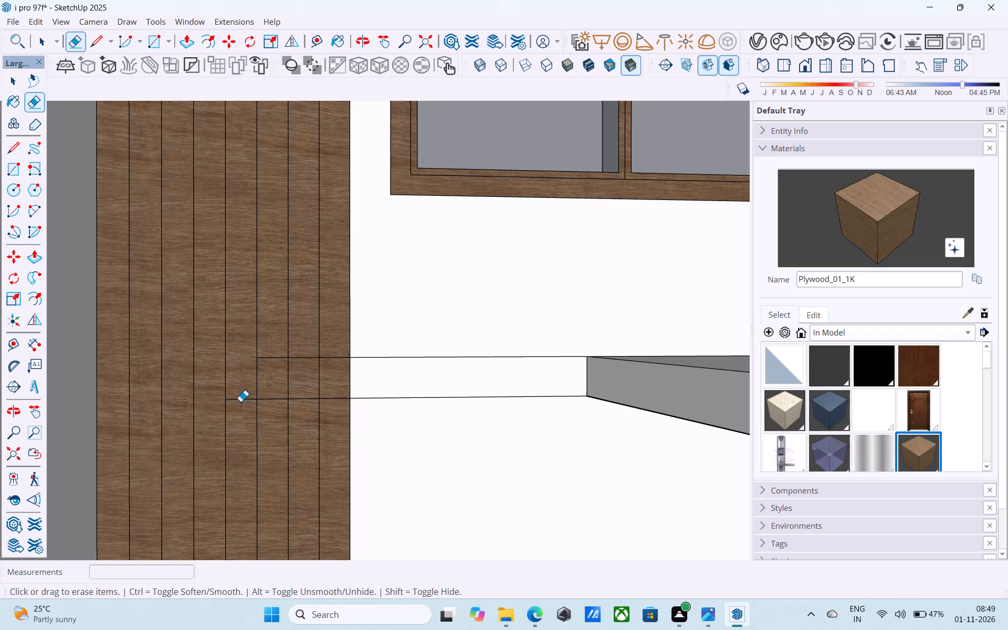
pyautogui.moveTo(240, 398); pyautogui.dragTo(249, 434)
pyautogui.moveTo(268, 398); pyautogui.dragTo(270, 414)
pyautogui.click(278, 358)
pyautogui.moveTo(300, 351); pyautogui.dragTo(303, 361)
pyautogui.moveTo(309, 399); pyautogui.dragTo(309, 405)
pyautogui.moveTo(334, 358); pyautogui.dragTo(338, 369)
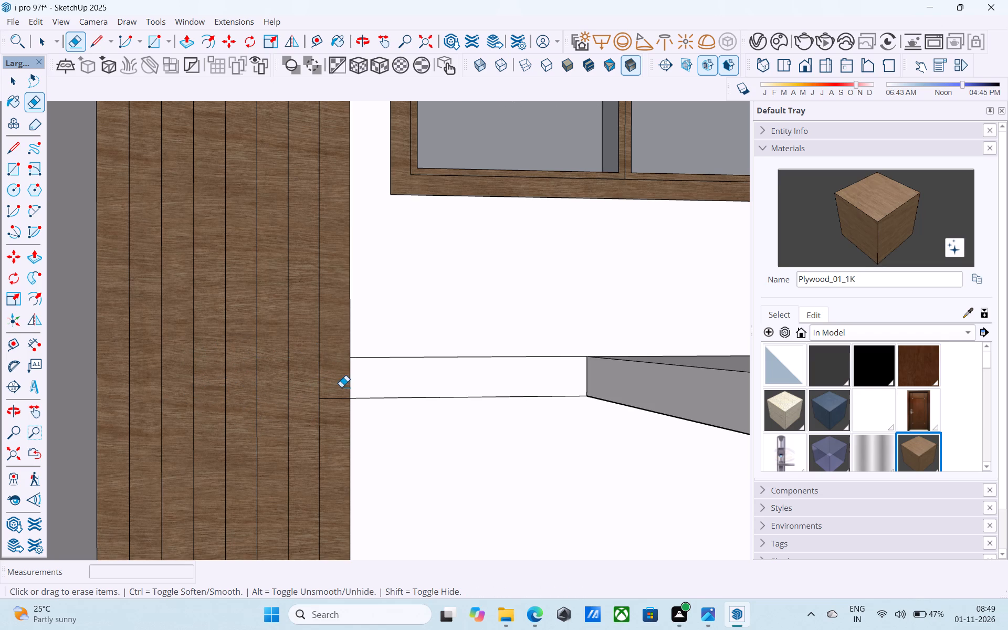
pyautogui.moveTo(341, 390); pyautogui.dragTo(343, 422)
# Erase the leftover edges across the left side wall's front end face at slab level and at its top corner.
pyautogui.scroll(-18, 324, 450)
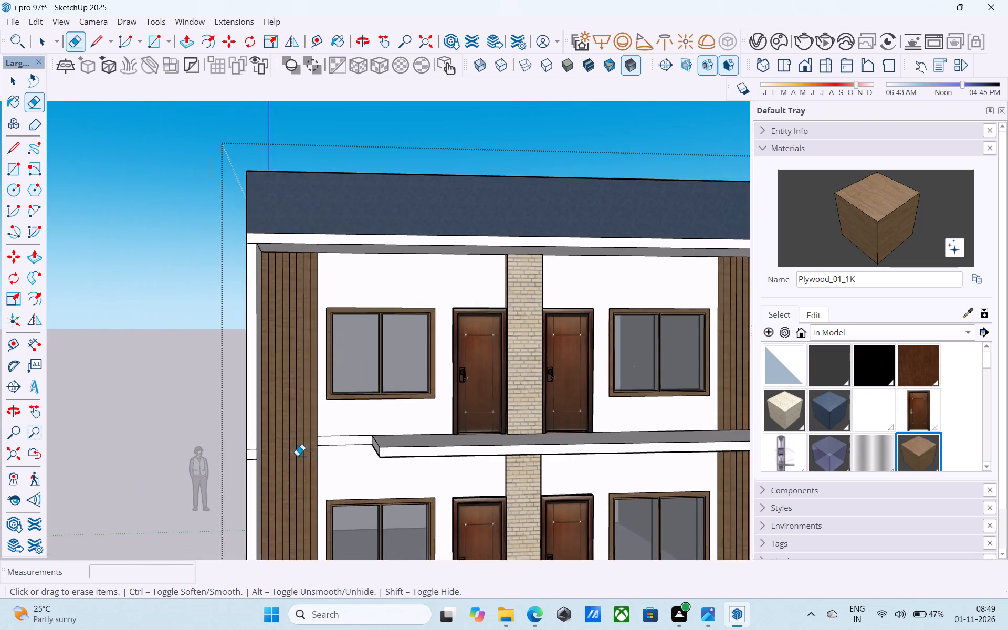
pyautogui.scroll(-3, 297, 456)
pyautogui.scroll(-5, 294, 313)
pyautogui.scroll(9, 253, 407)
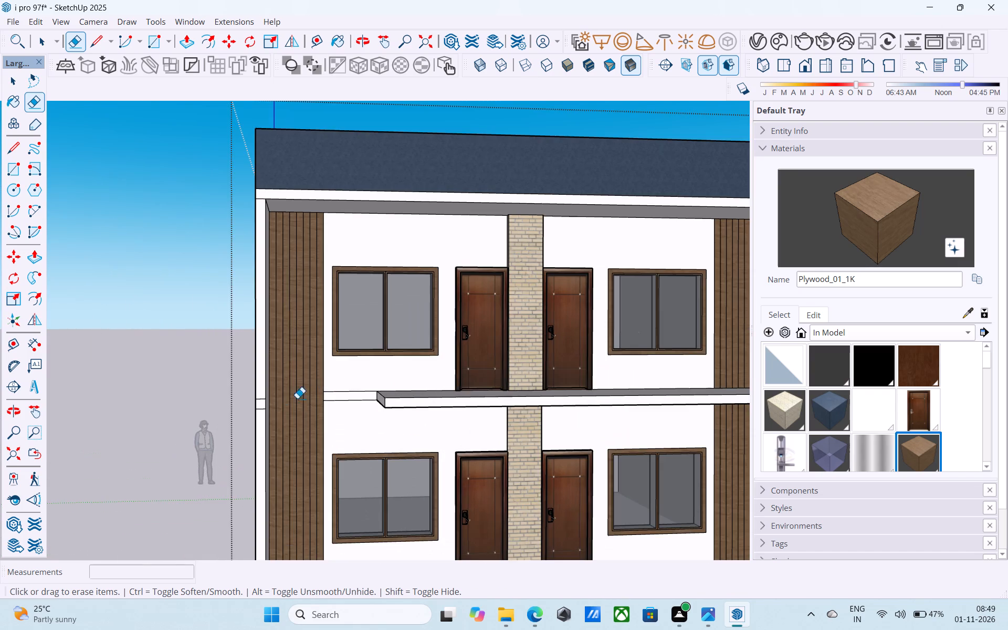
pyautogui.scroll(1, 275, 403)
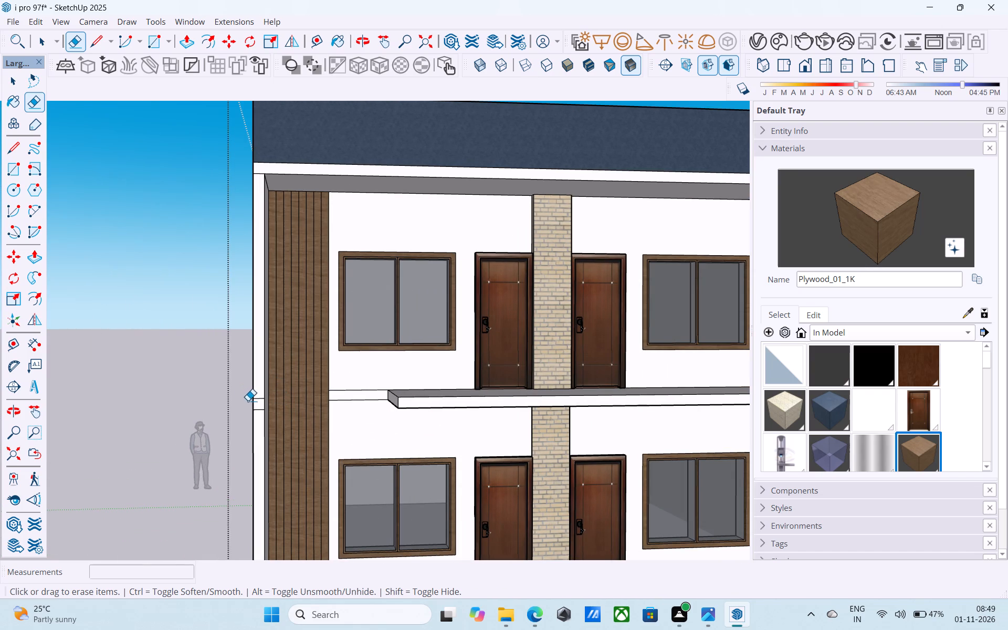
pyautogui.scroll(9, 265, 402)
pyautogui.click(251, 395)
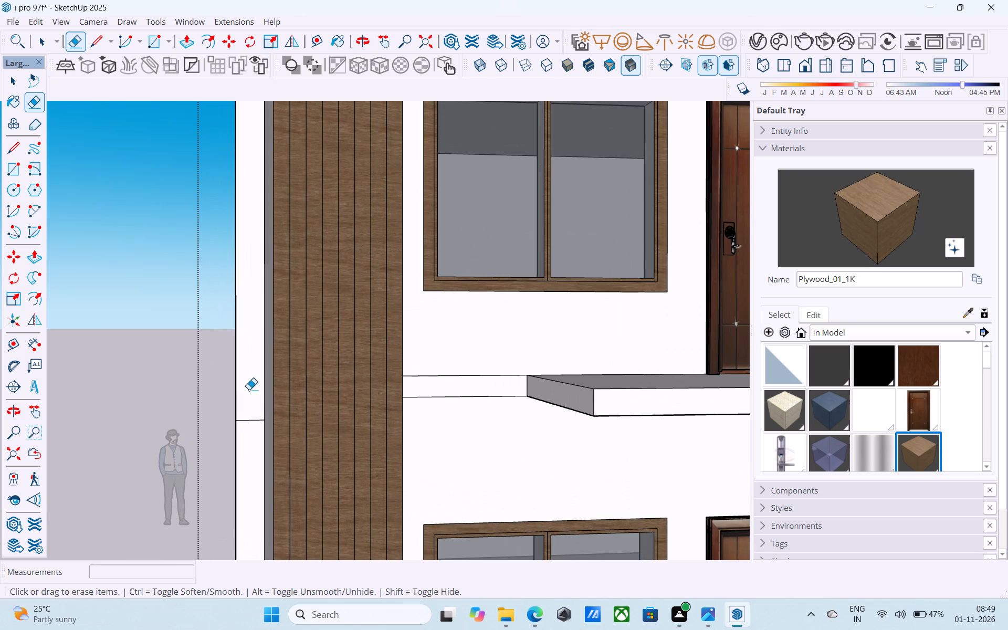
pyautogui.moveTo(250, 429); pyautogui.dragTo(251, 412)
pyautogui.scroll(-11, 259, 406)
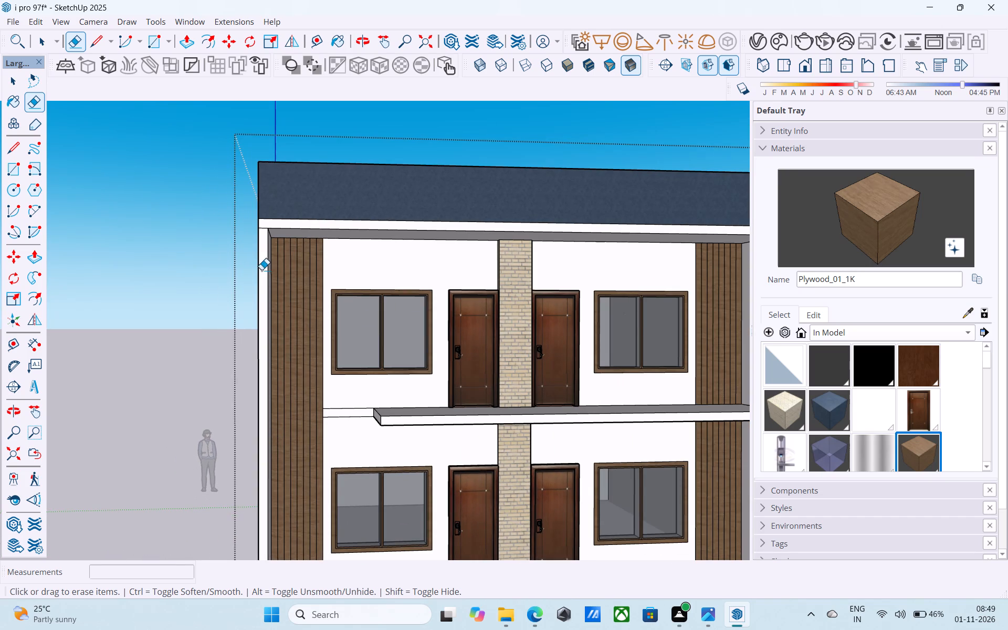
pyautogui.scroll(8, 277, 217)
pyautogui.moveTo(256, 234); pyautogui.dragTo(254, 240)
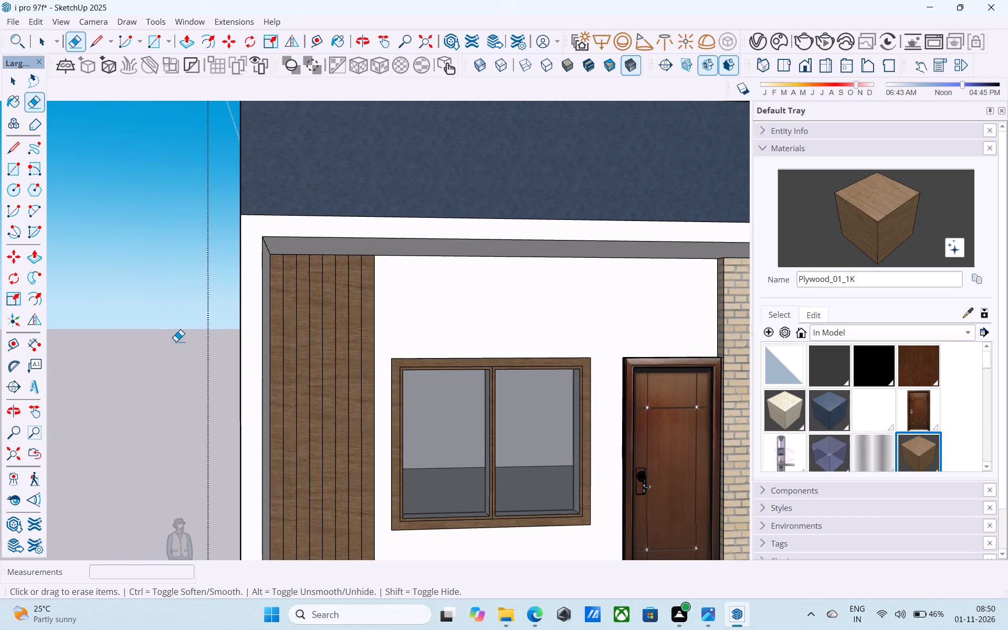
# Erase the two slab-level lines on the white front wall between the left plywood strips and the balcony slab.
pyautogui.scroll(-15, 176, 341)
pyautogui.scroll(16, 259, 419)
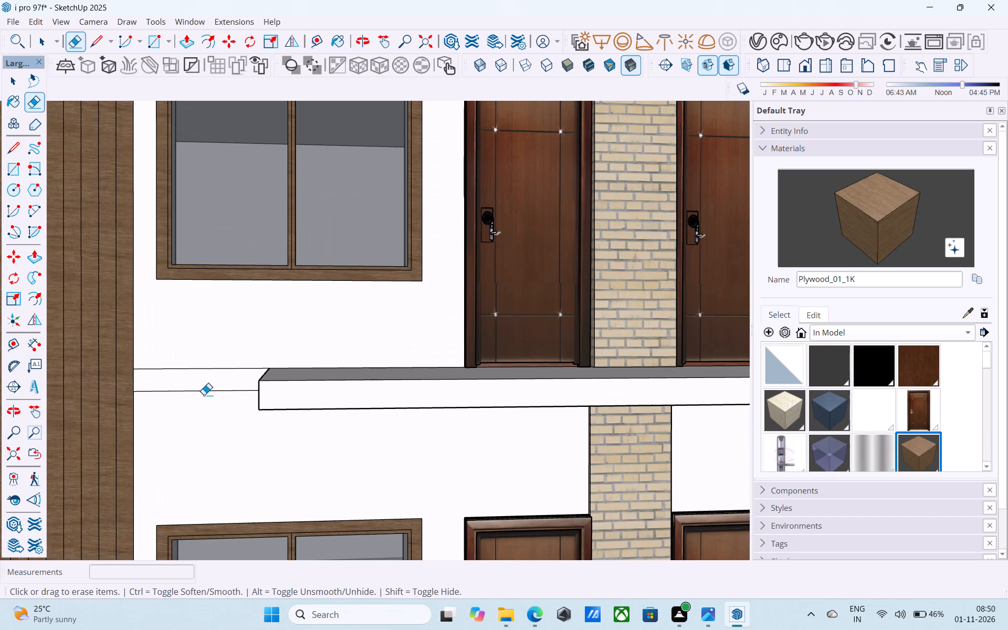
pyautogui.moveTo(197, 393); pyautogui.dragTo(181, 361)
# Examine the cleaned front facade, balcony opening and left side wall from several angles and distances.
pyautogui.scroll(-18, 292, 355)
pyautogui.moveTo(307, 345); pyautogui.dragTo(294, 307, button='middle')
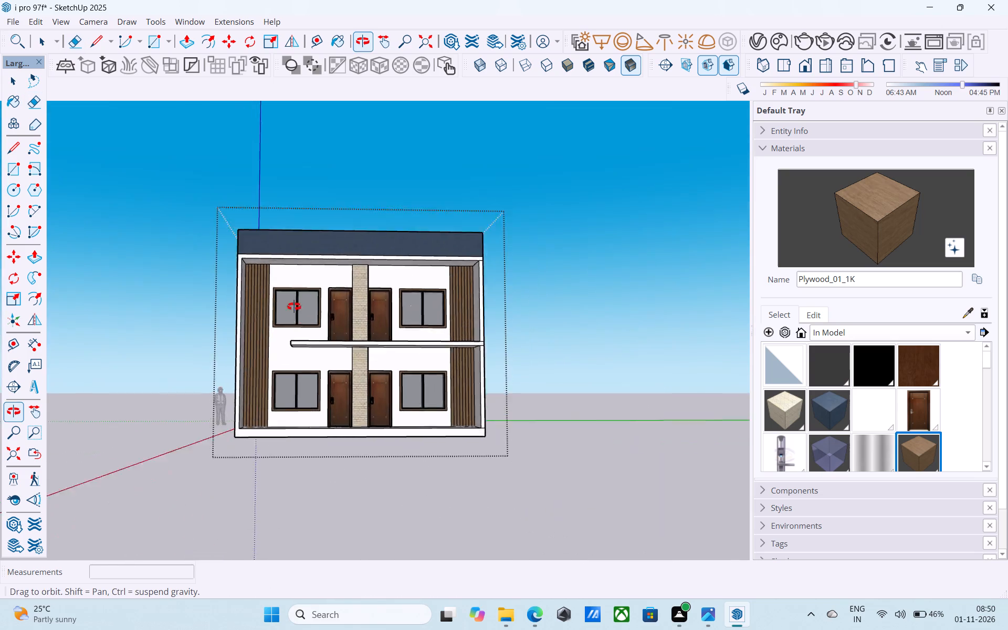
pyautogui.moveTo(294, 307); pyautogui.dragTo(366, 399, button='middle')
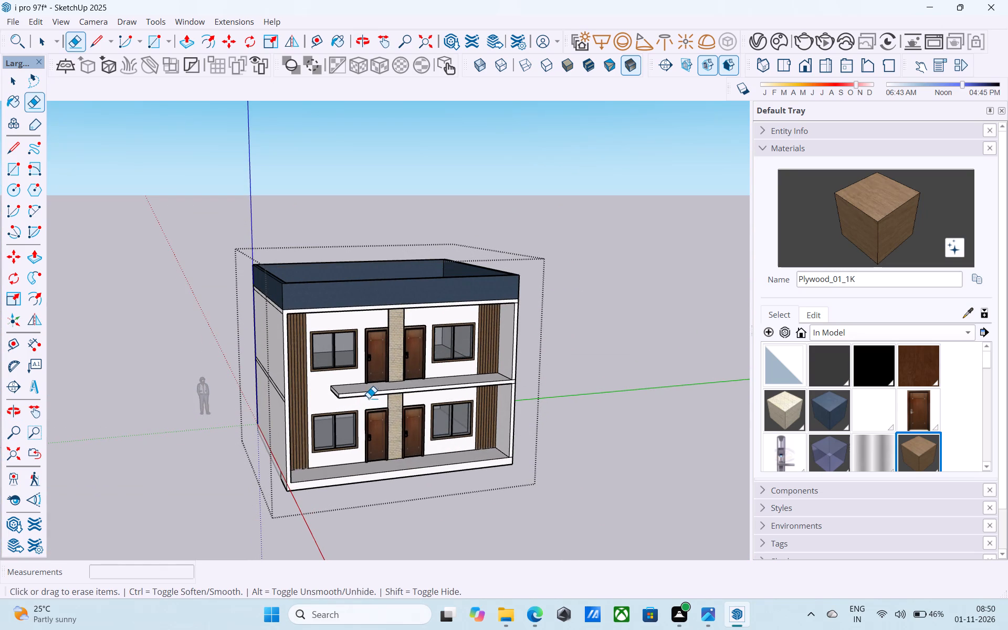
pyautogui.scroll(1, 370, 394)
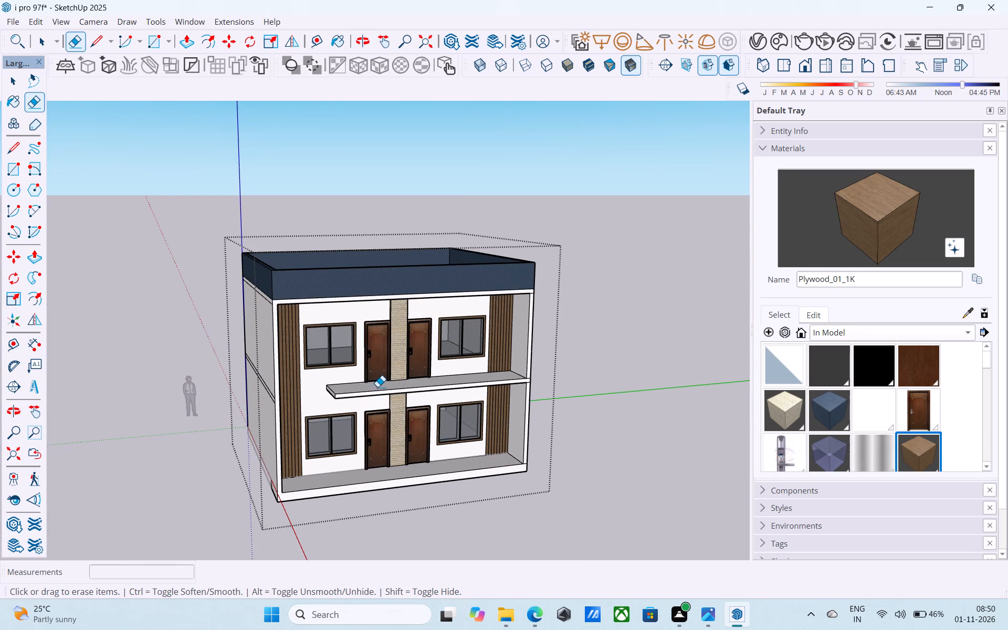
pyautogui.scroll(-4, 380, 383)
pyautogui.moveTo(381, 383); pyautogui.dragTo(371, 383, button='middle')
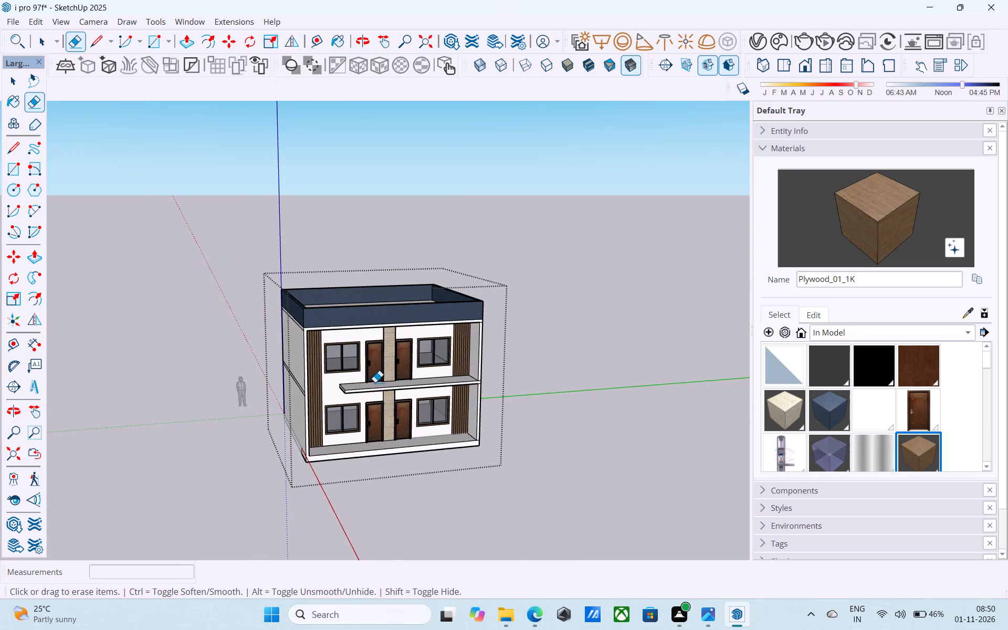
pyautogui.moveTo(368, 386); pyautogui.dragTo(354, 385, button='middle')
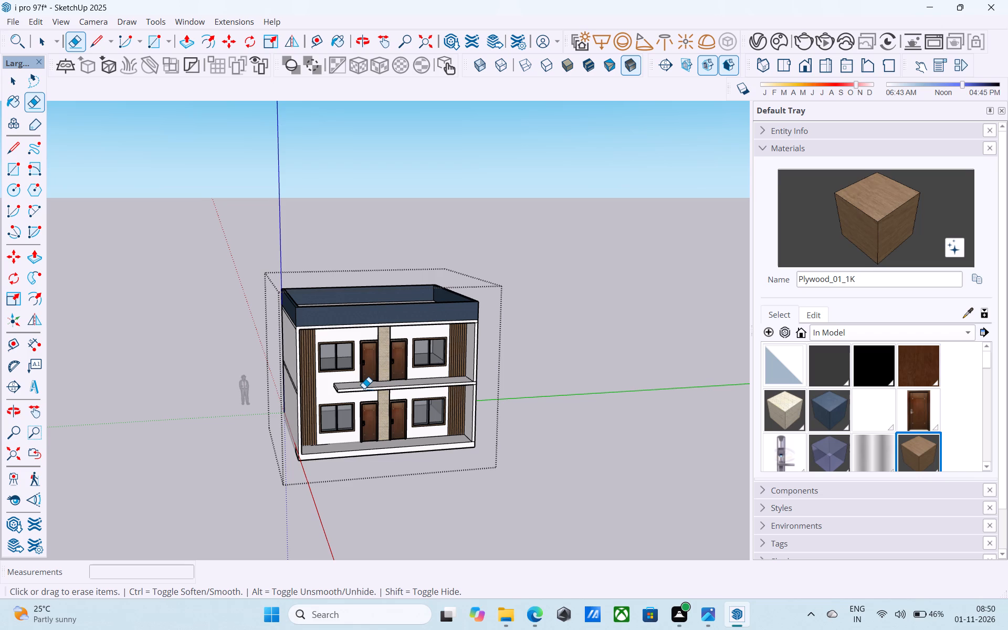
pyautogui.scroll(-1, 364, 401)
pyautogui.moveTo(364, 405); pyautogui.dragTo(362, 358, button='middle')
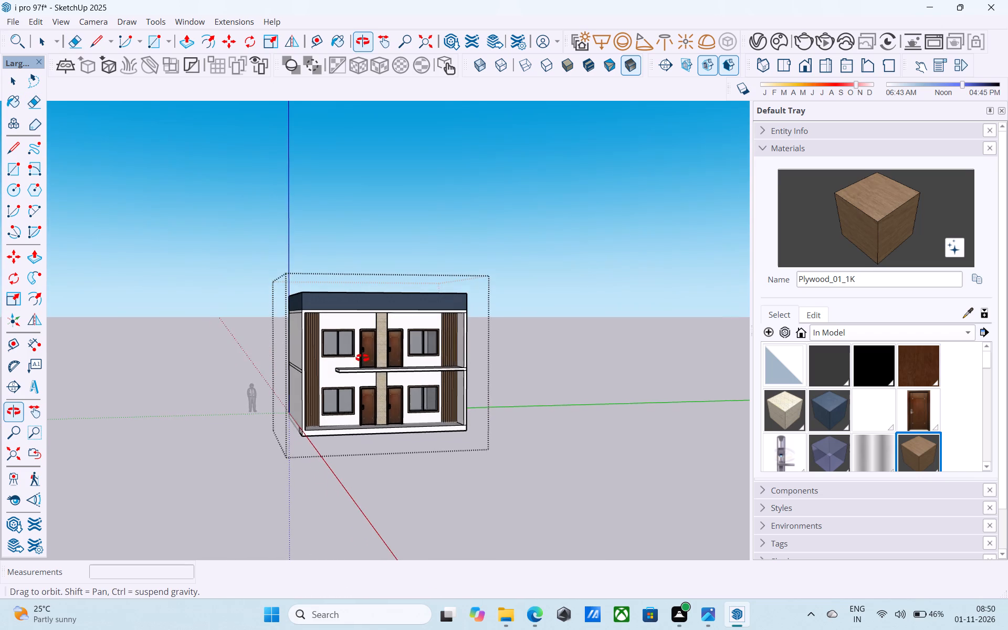
pyautogui.moveTo(362, 358); pyautogui.dragTo(374, 397, button='middle')
pyautogui.scroll(-3, 385, 384)
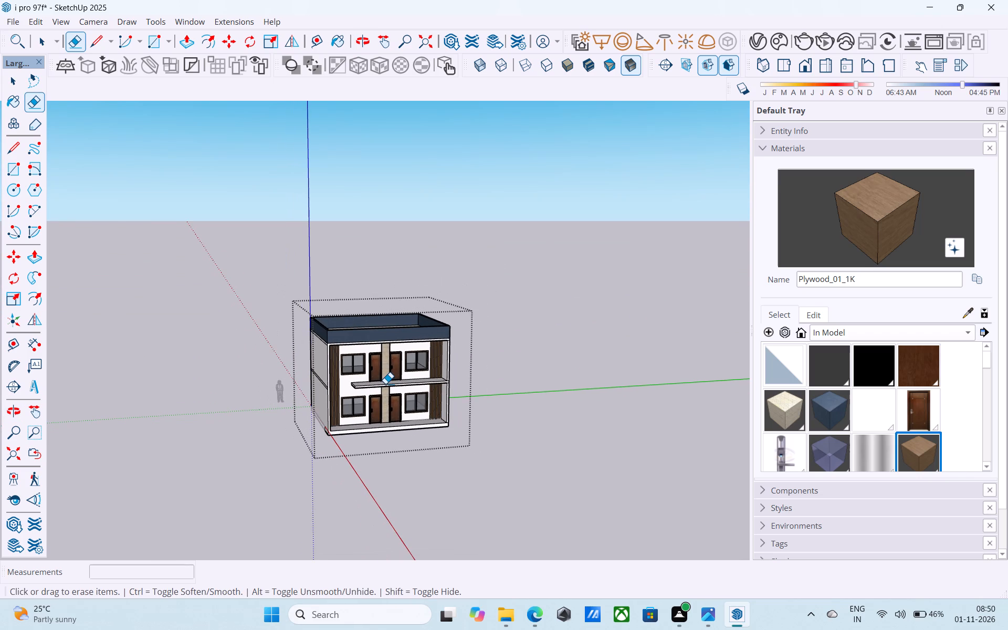
pyautogui.scroll(-1, 385, 384)
pyautogui.moveTo(385, 384); pyautogui.dragTo(355, 379, button='middle')
pyautogui.scroll(-4, 555, 372)
pyautogui.moveTo(542, 366); pyautogui.dragTo(481, 368, button='middle')
pyautogui.scroll(7, 453, 376)
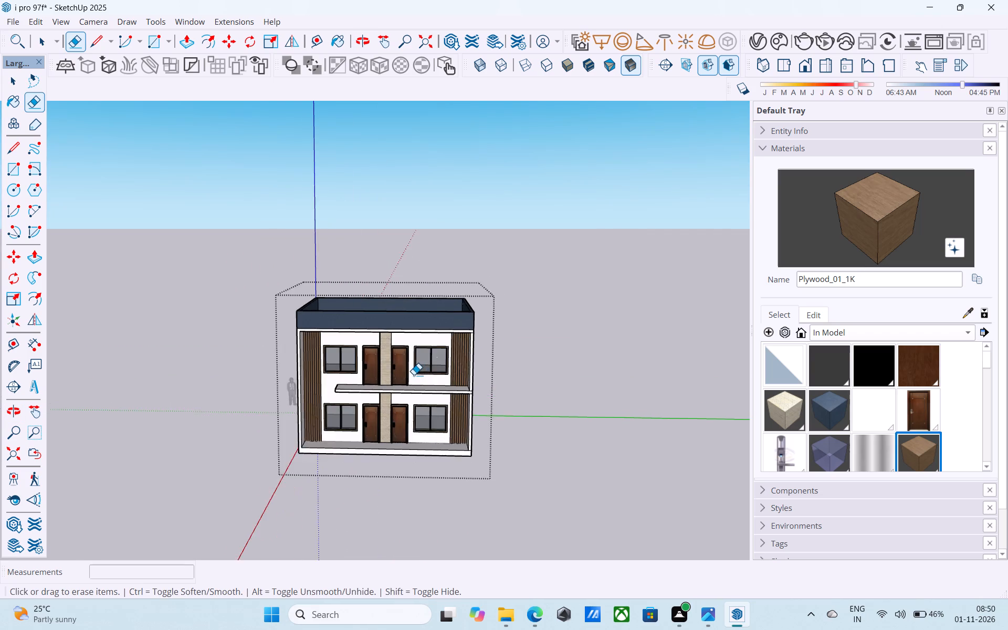
pyautogui.scroll(2, 414, 375)
pyautogui.moveTo(414, 372); pyautogui.dragTo(450, 387, button='middle')
pyautogui.scroll(1, 437, 398)
pyautogui.moveTo(437, 397); pyautogui.dragTo(427, 374, button='middle')
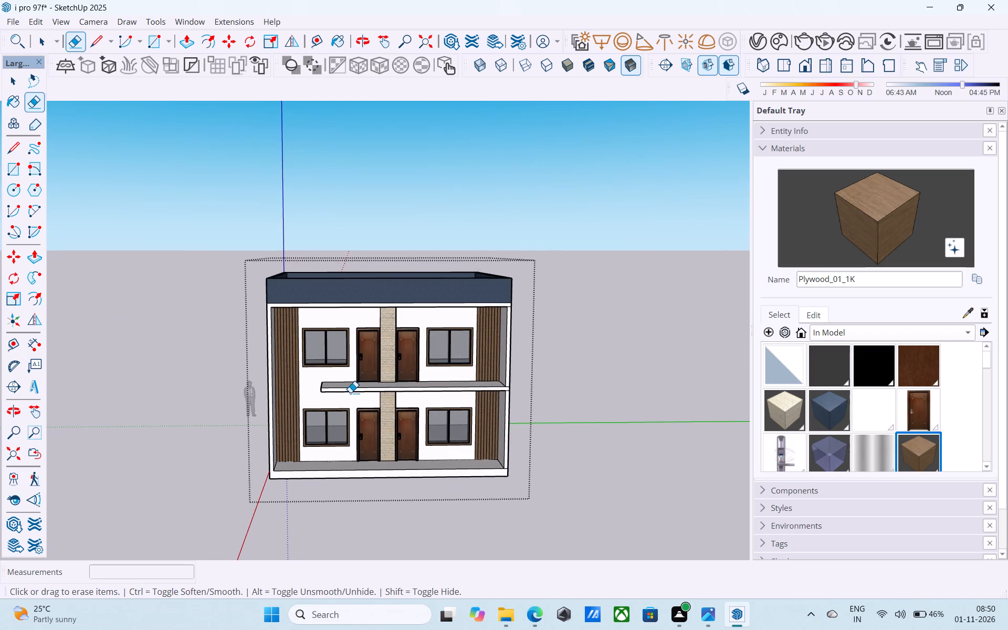
pyautogui.scroll(5, 350, 393)
pyautogui.moveTo(428, 392); pyautogui.dragTo(377, 385, button='middle')
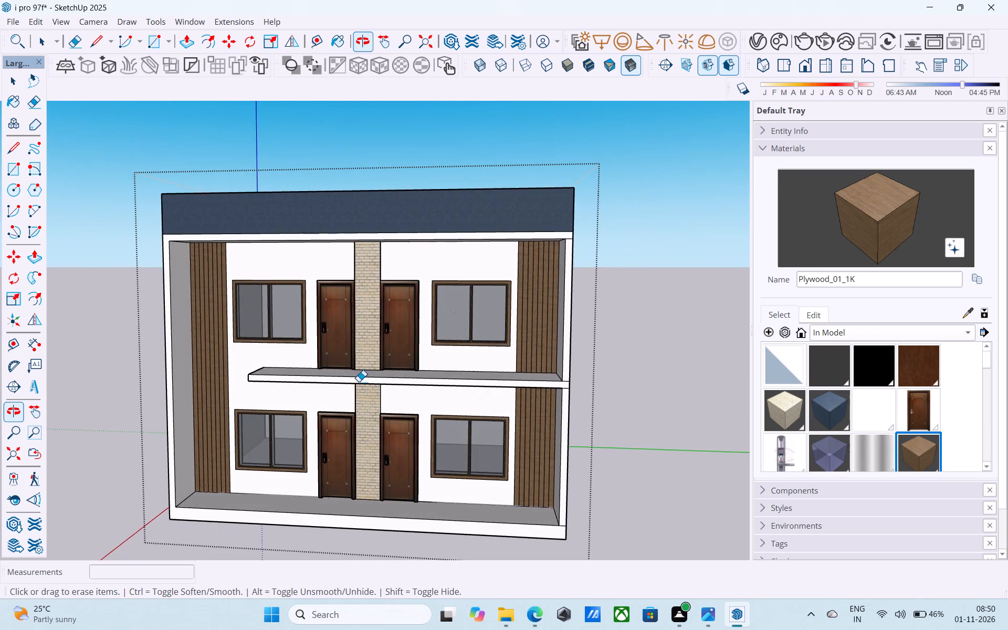
pyautogui.scroll(3, 358, 381)
pyautogui.moveTo(332, 393); pyautogui.dragTo(476, 386, button='middle')
pyautogui.scroll(1, 367, 398)
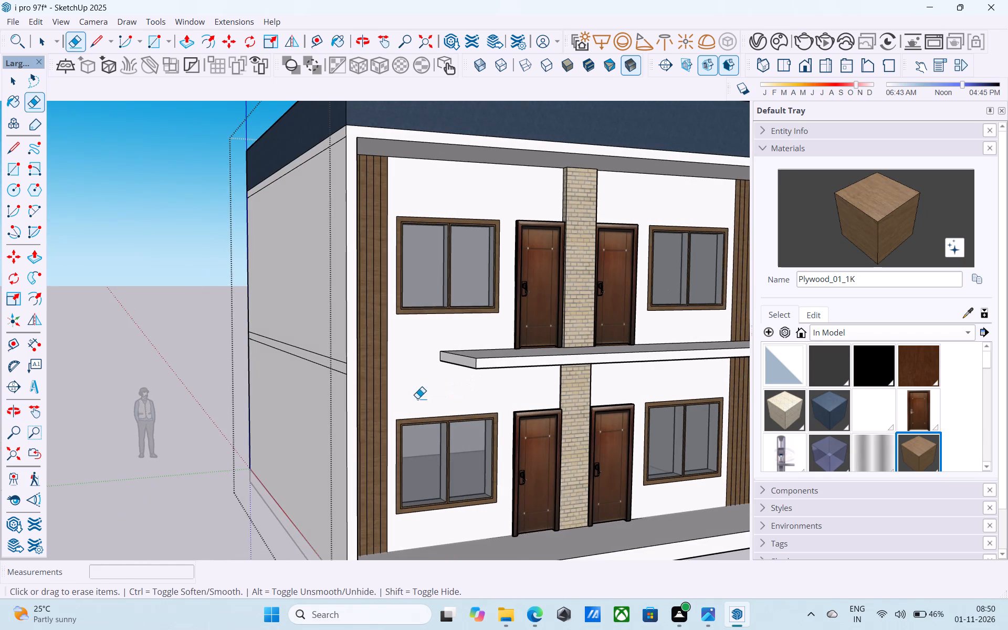
pyautogui.scroll(-5, 198, 403)
pyautogui.moveTo(342, 417); pyautogui.dragTo(434, 434, button='middle')
pyautogui.scroll(9, 407, 439)
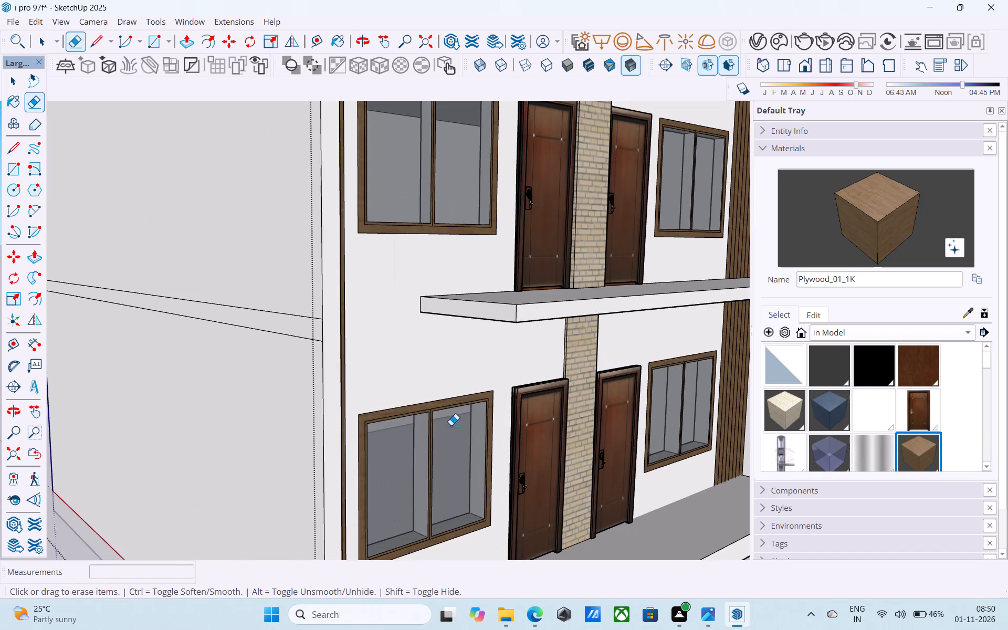
# Draw a 6" line up the left edge of the base slab's front face, starting at its bottom left corner.
pyautogui.press('space')
pyautogui.scroll(-5, 451, 423)
pyautogui.moveTo(451, 423); pyautogui.dragTo(361, 322, button='middle')
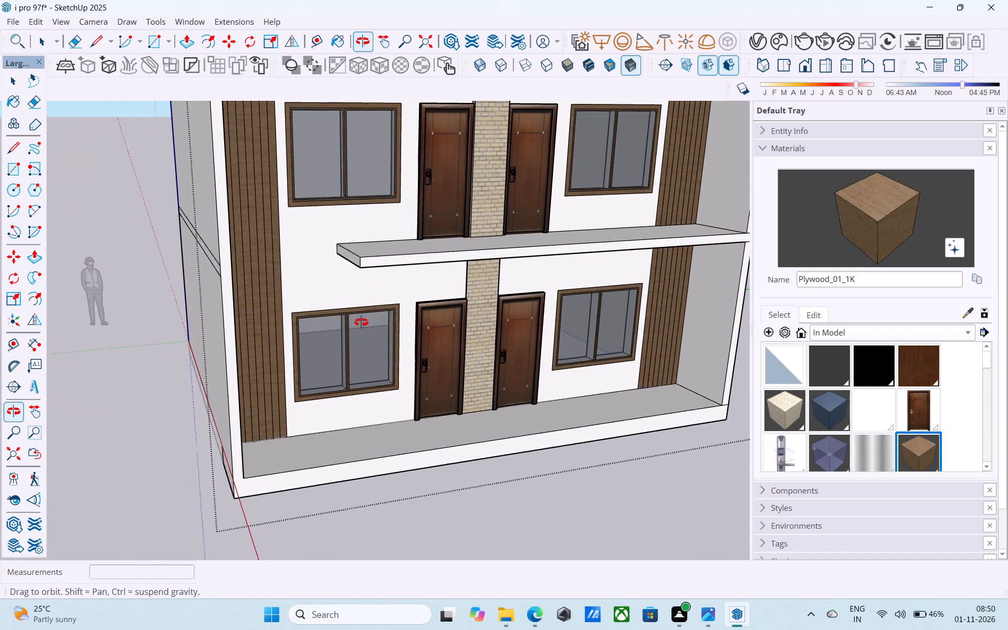
pyautogui.moveTo(361, 322); pyautogui.dragTo(340, 344, button='middle')
pyautogui.middleClick(340, 344)
pyautogui.scroll(-2, 340, 343)
pyautogui.moveTo(340, 343); pyautogui.dragTo(317, 331, button='middle')
pyautogui.scroll(-5, 331, 339)
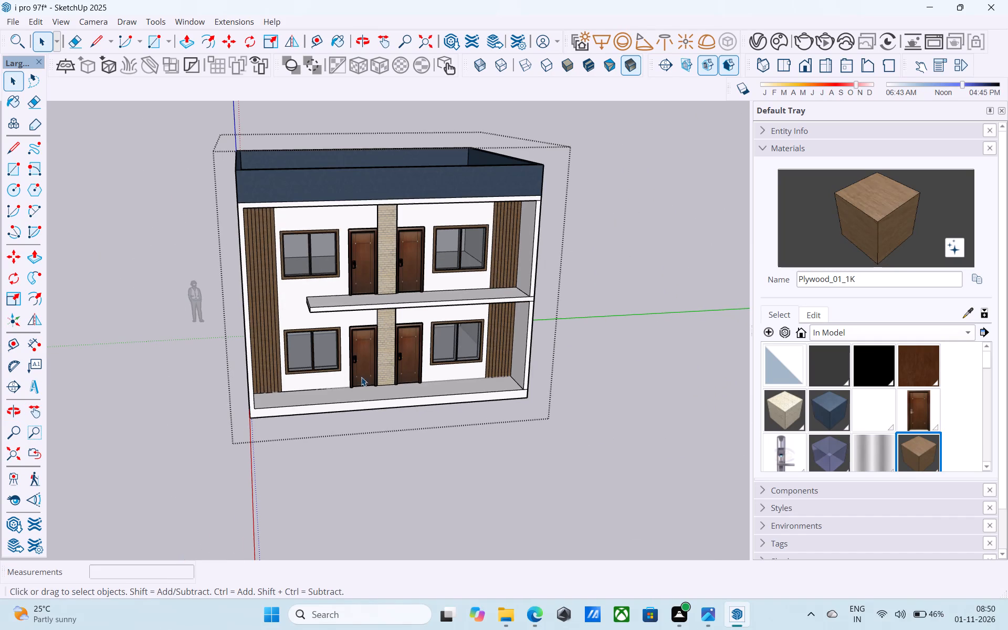
pyautogui.scroll(6, 354, 423)
pyautogui.click(353, 395)
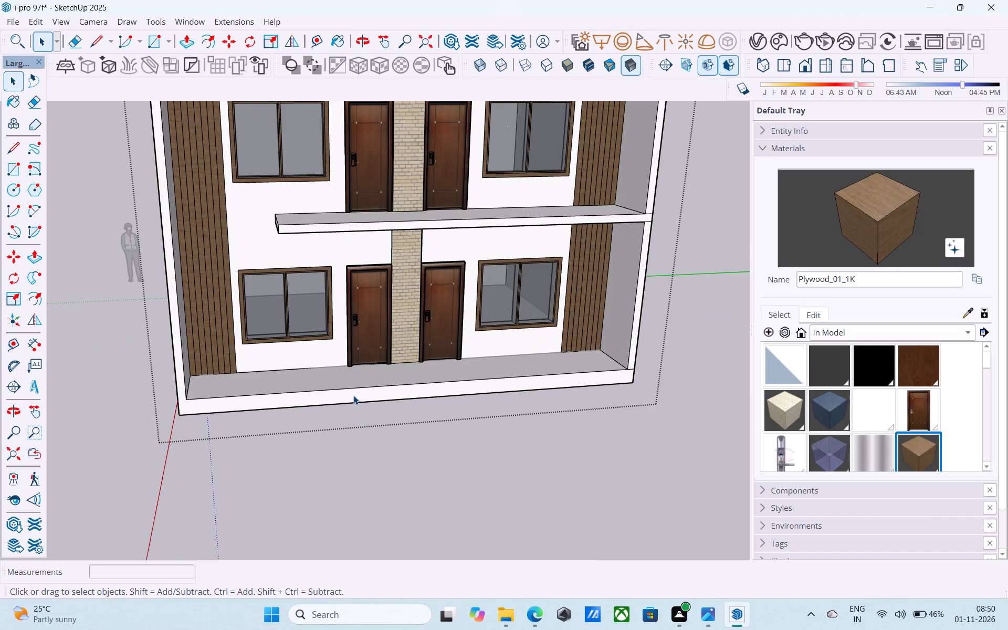
pyautogui.press('l')
pyautogui.scroll(8, 182, 414)
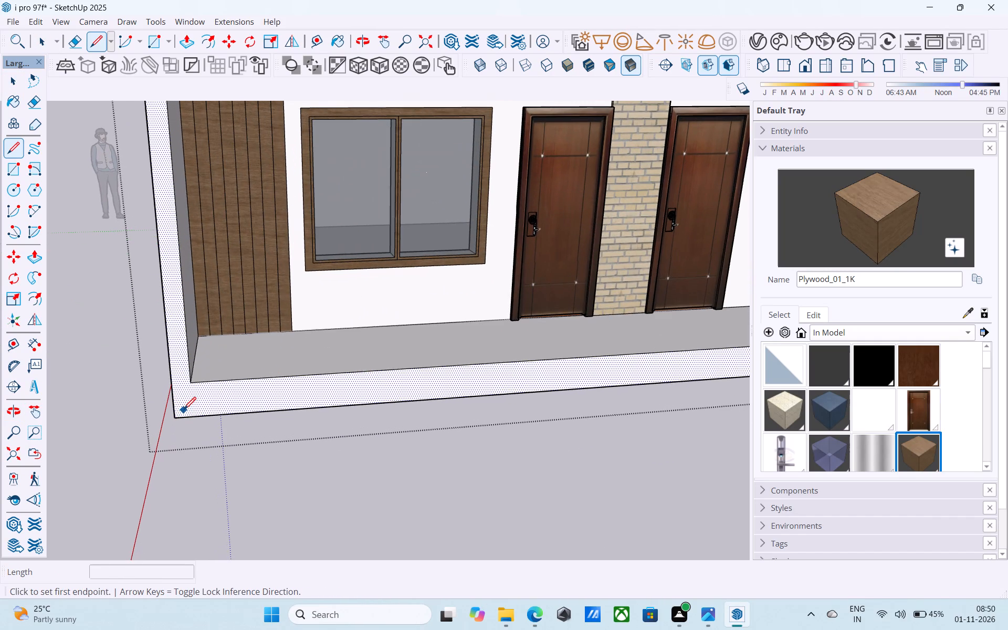
pyautogui.click(190, 384)
pyautogui.press('l')
pyautogui.press('space')
pyautogui.write('l')
pyautogui.click(176, 418)
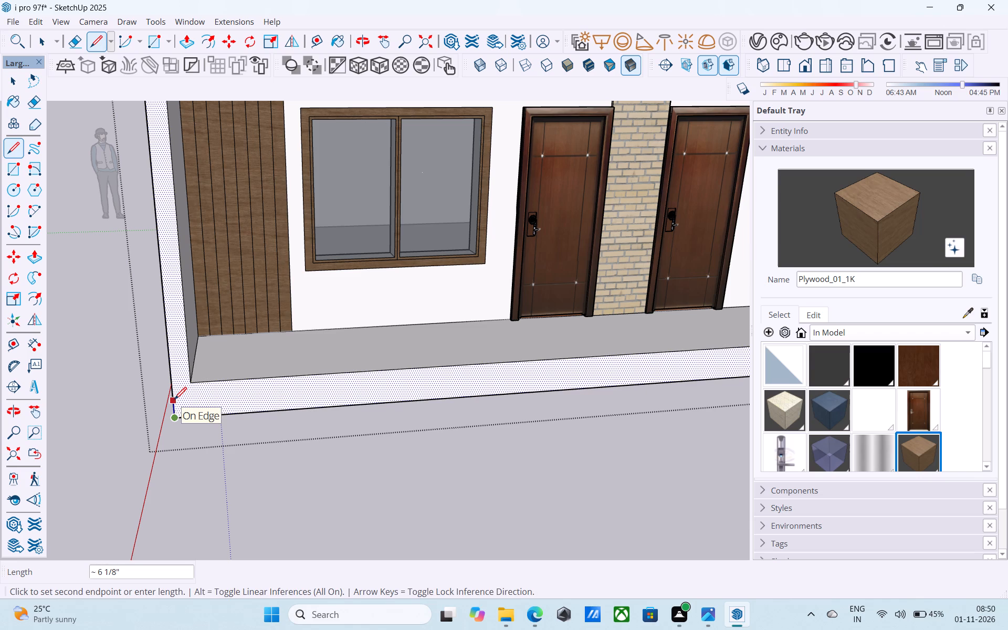
pyautogui.press('6')
pyautogui.hotkey('shift', '"')
pyautogui.press('Return')
# Draw a horizontal line from the 6" point across the base slab's front face to its right edge.
pyautogui.click(173, 398)
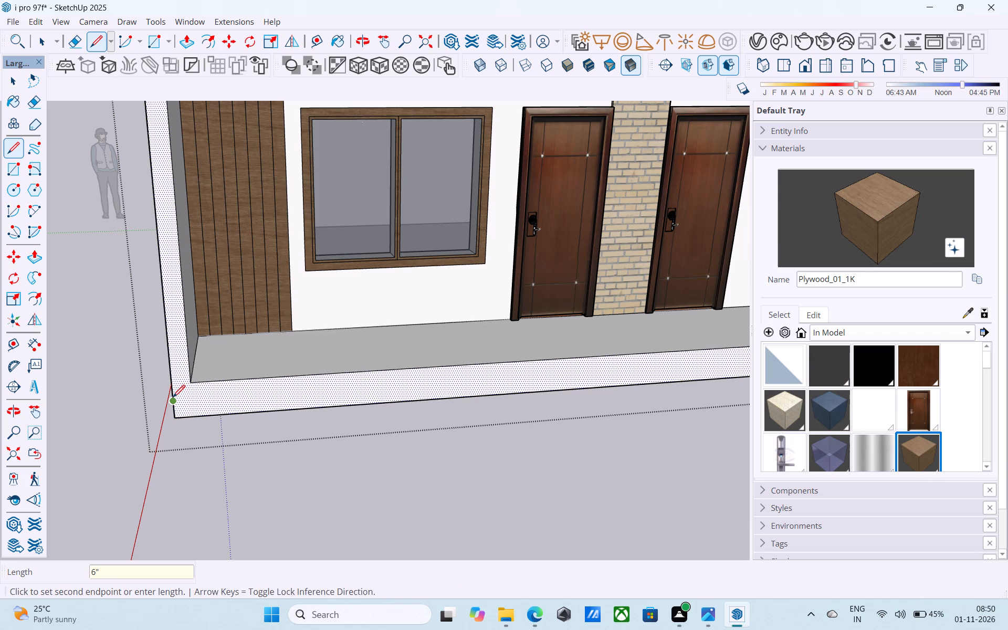
pyautogui.scroll(-10, 120, 406)
pyautogui.scroll(7, 564, 374)
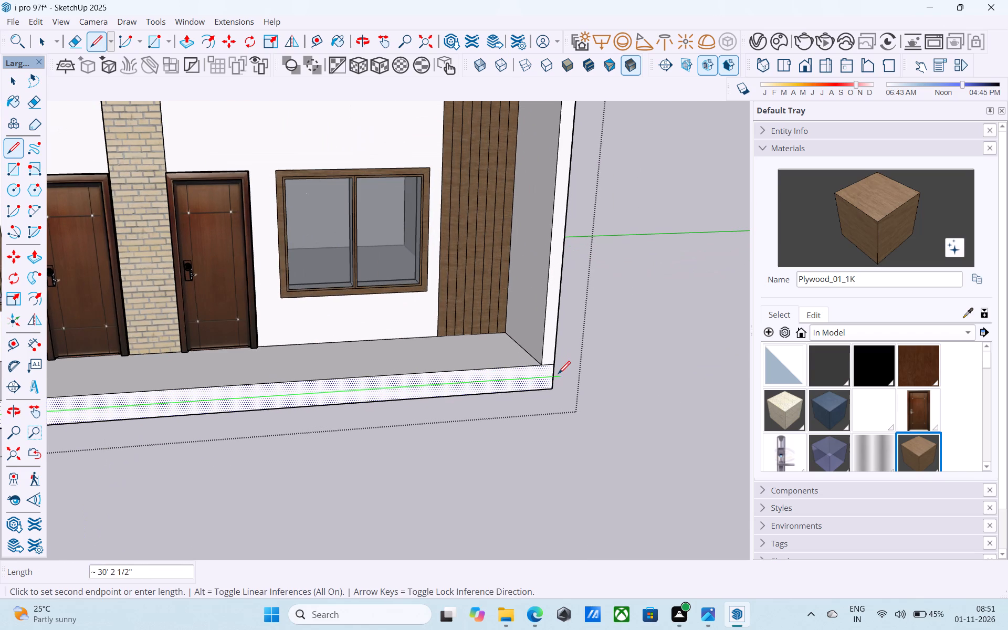
pyautogui.click(555, 376)
pyautogui.scroll(-11, 671, 345)
pyautogui.press('space')
# Push/Pull the lower strip of the base slab's front face outward by 10' to form a front platform.
pyautogui.scroll(8, 433, 382)
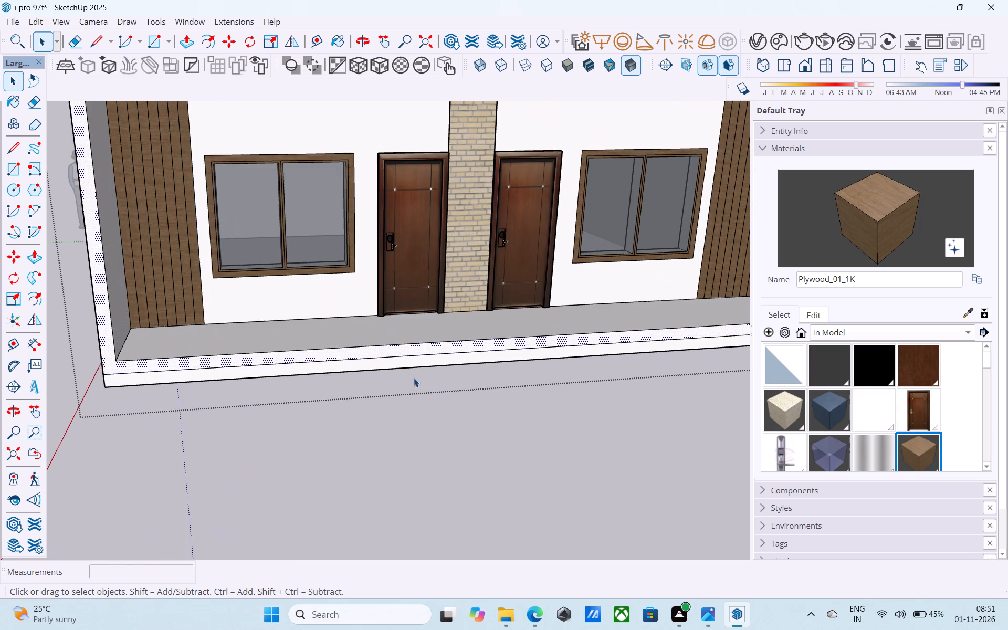
pyautogui.click(422, 360)
pyautogui.press('p')
pyautogui.click(424, 360)
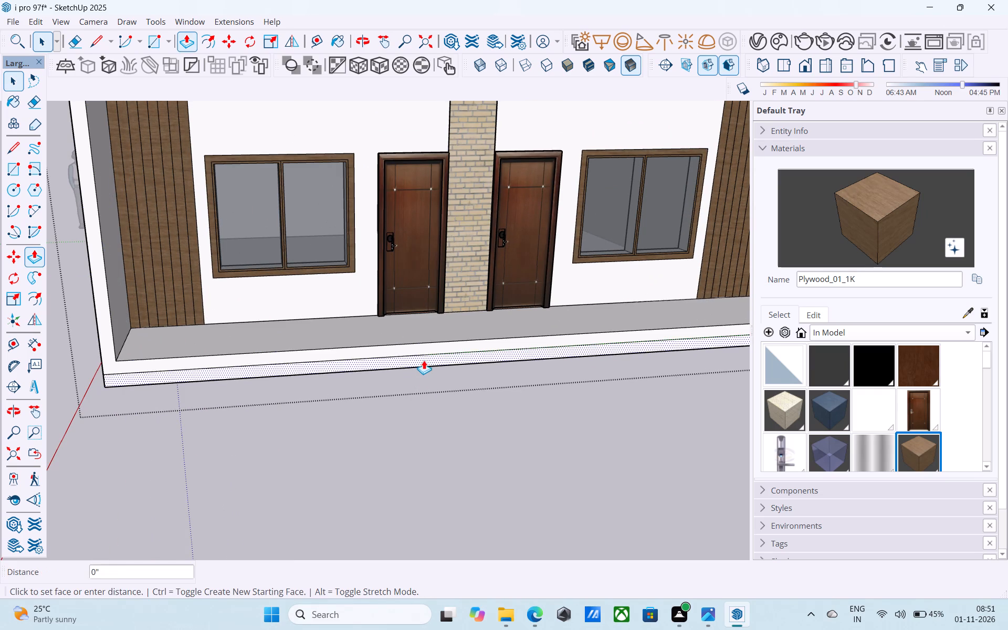
pyautogui.scroll(-8, 426, 361)
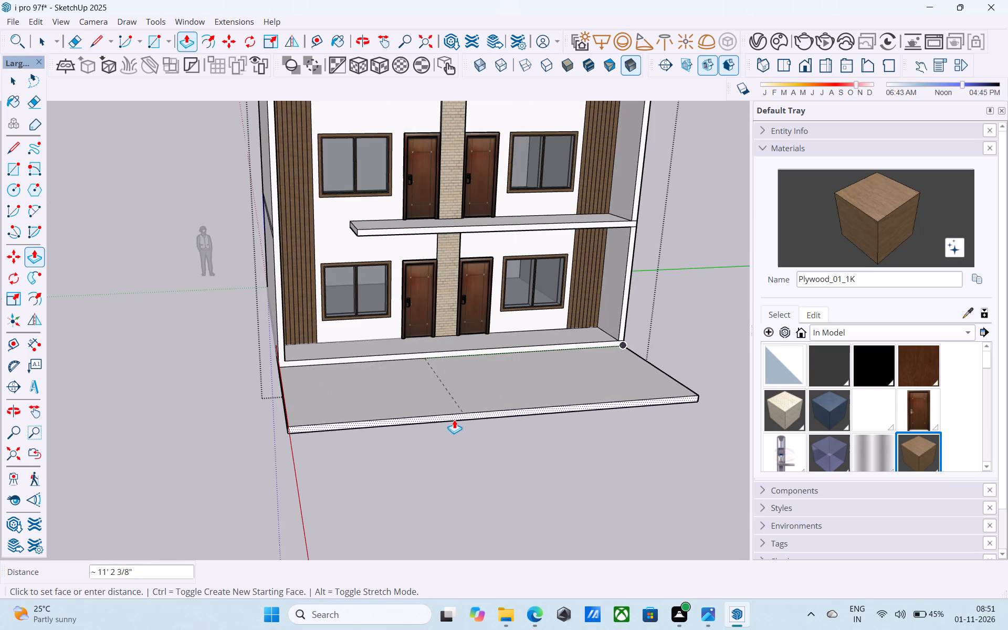
pyautogui.write("10'")
pyautogui.press('Return')
pyautogui.scroll(-5, 454, 419)
pyautogui.middleClick(434, 416)
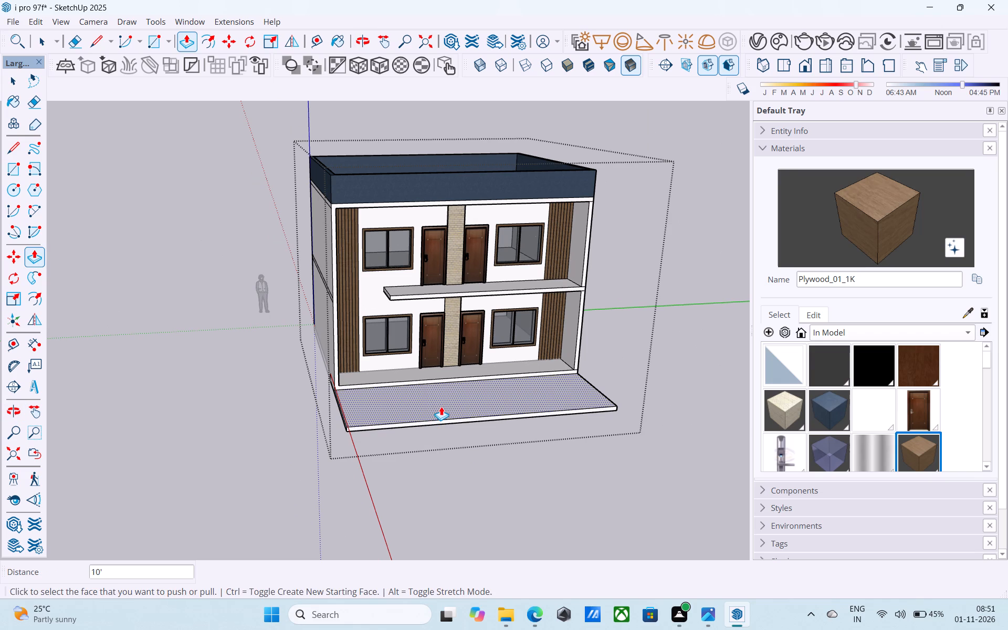
pyautogui.scroll(-5, 417, 414)
pyautogui.press('space')
pyautogui.moveTo(419, 421); pyautogui.dragTo(412, 416, button='middle')
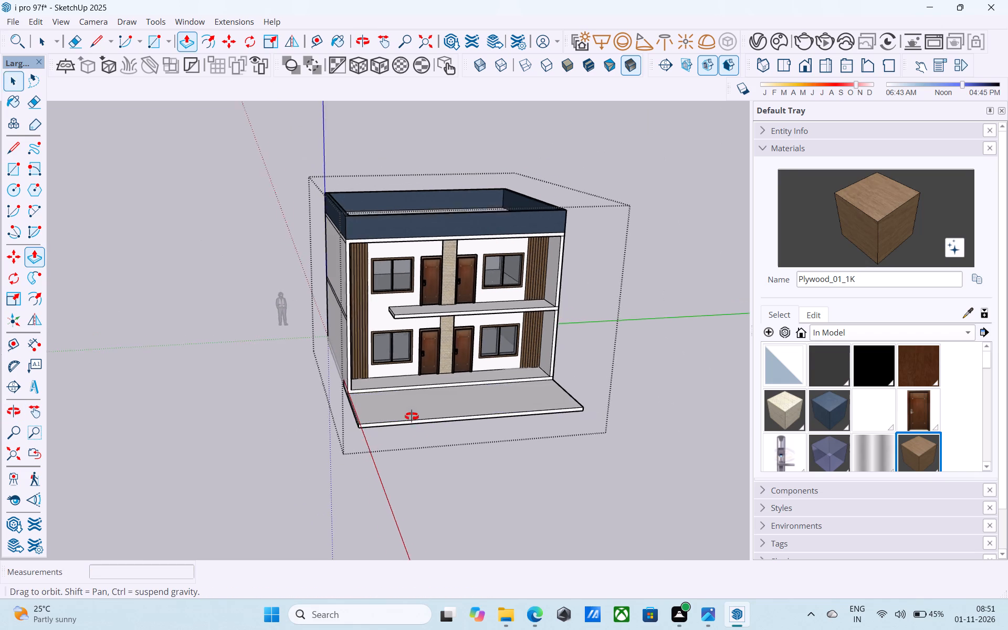
pyautogui.moveTo(412, 416); pyautogui.dragTo(392, 417, button='middle')
pyautogui.scroll(1, 142, 170)
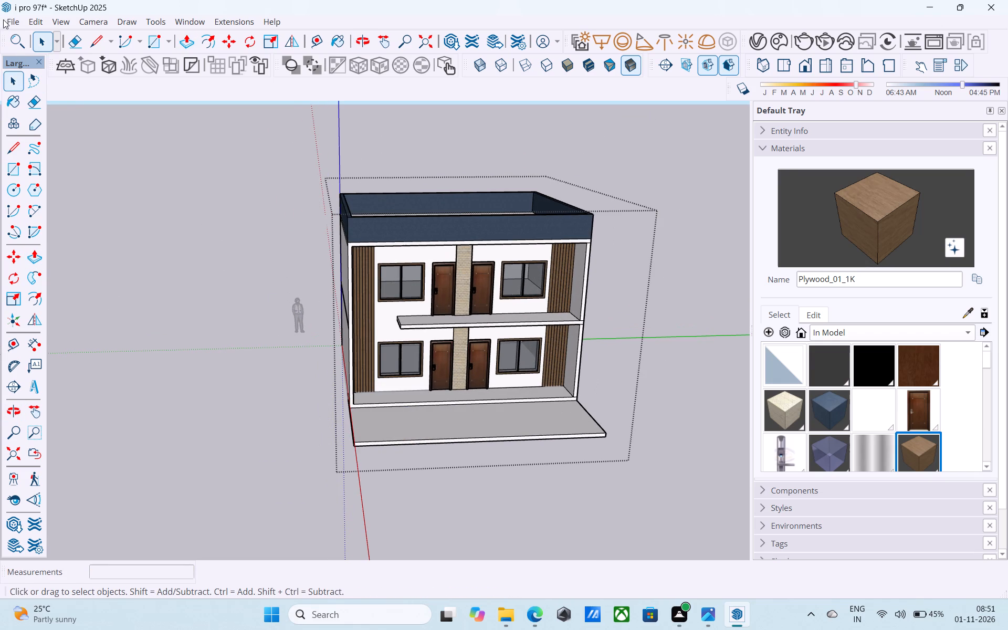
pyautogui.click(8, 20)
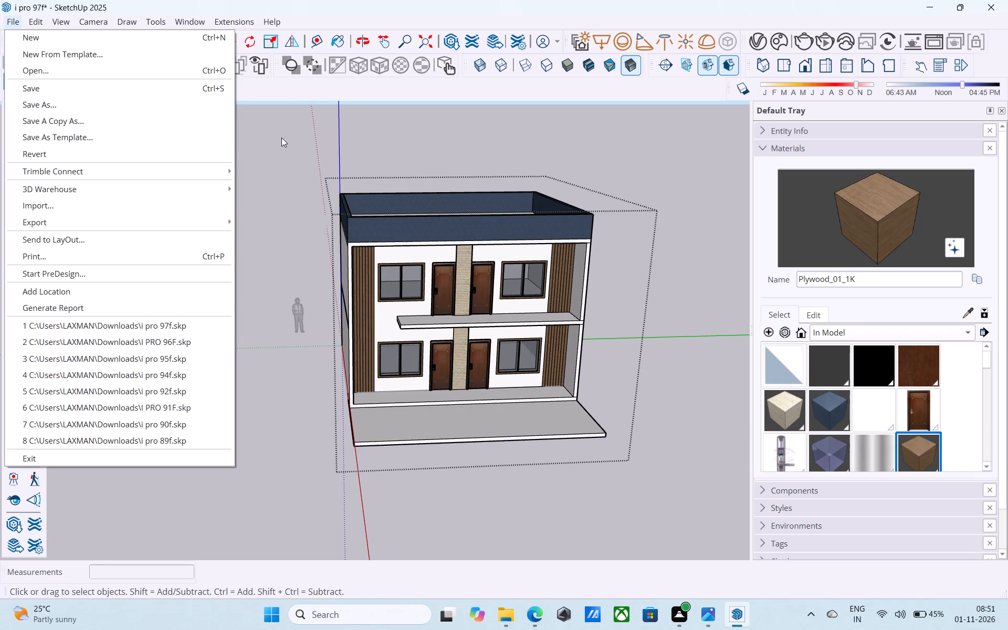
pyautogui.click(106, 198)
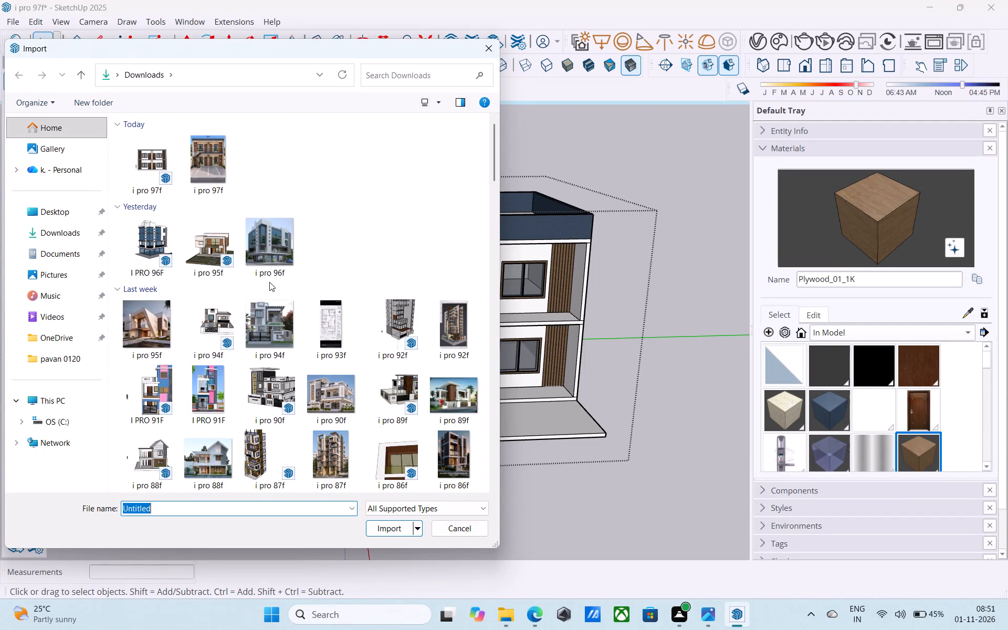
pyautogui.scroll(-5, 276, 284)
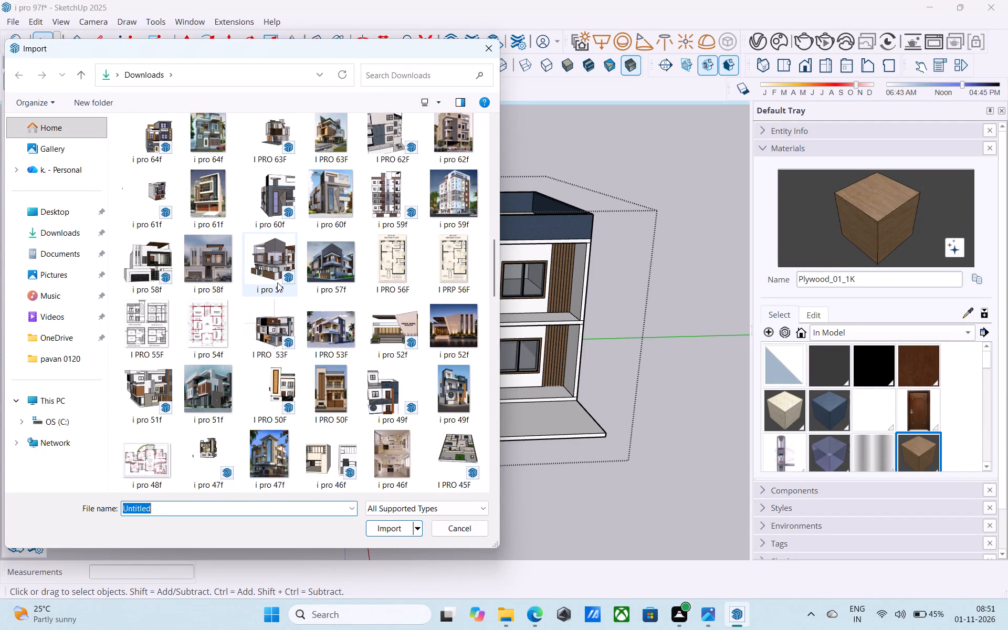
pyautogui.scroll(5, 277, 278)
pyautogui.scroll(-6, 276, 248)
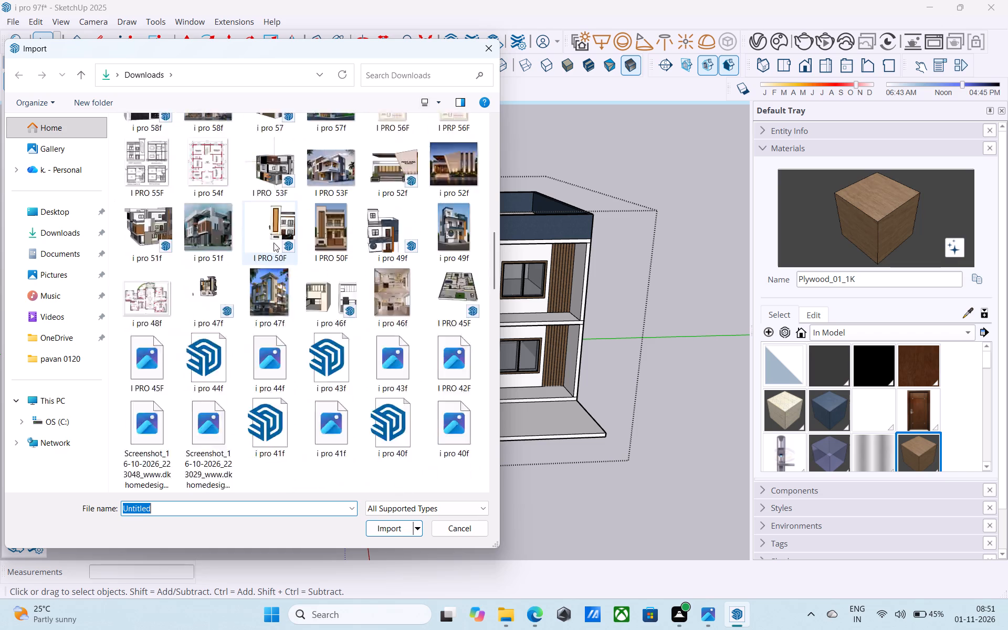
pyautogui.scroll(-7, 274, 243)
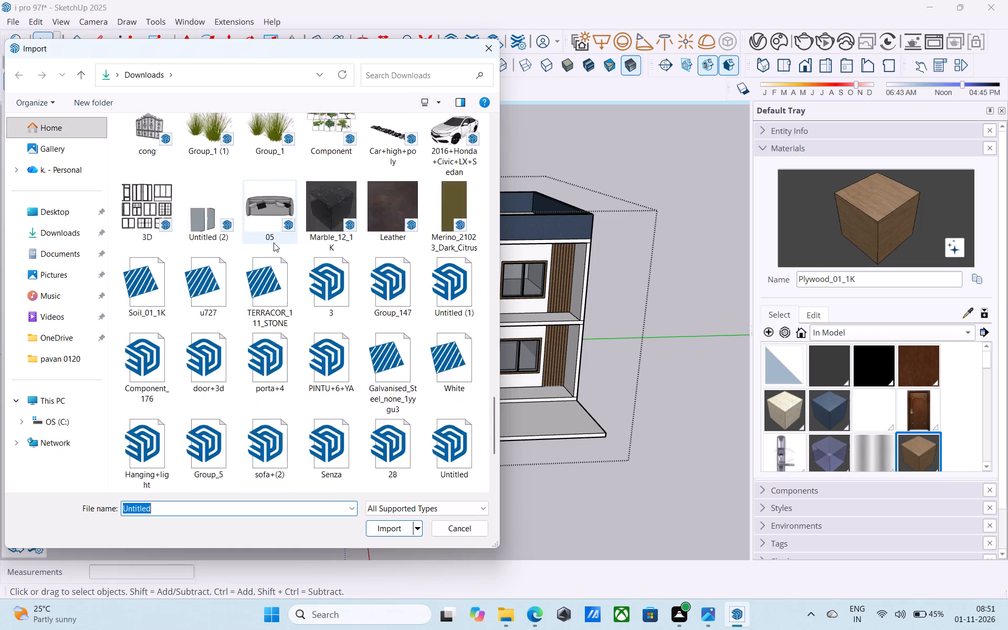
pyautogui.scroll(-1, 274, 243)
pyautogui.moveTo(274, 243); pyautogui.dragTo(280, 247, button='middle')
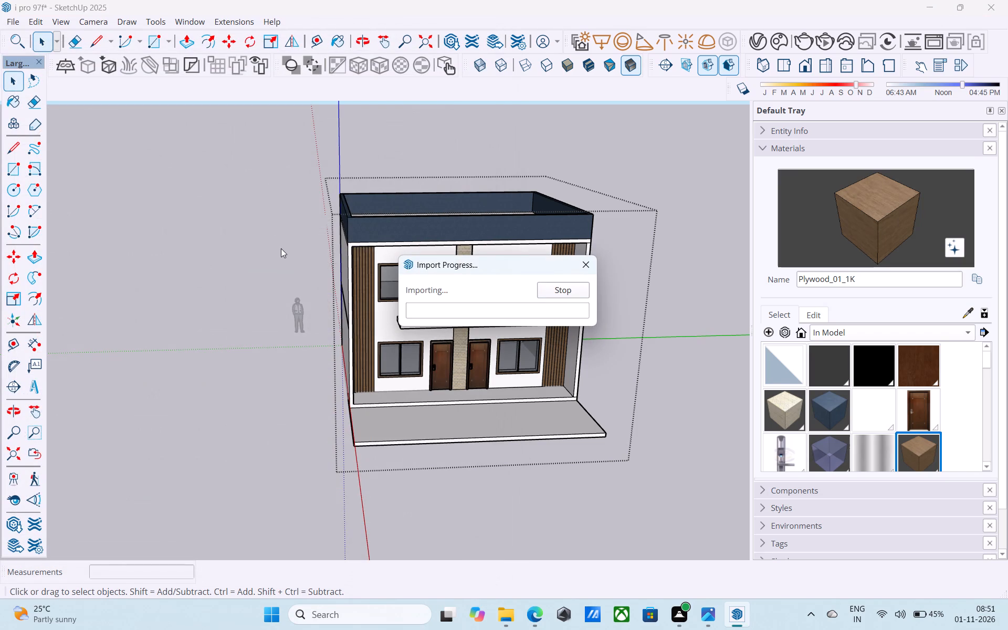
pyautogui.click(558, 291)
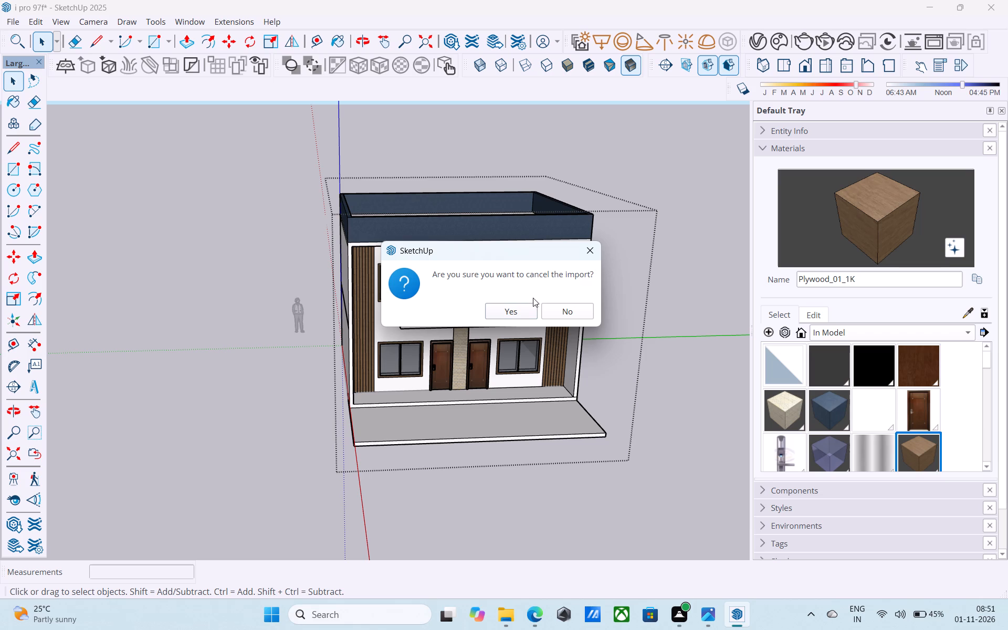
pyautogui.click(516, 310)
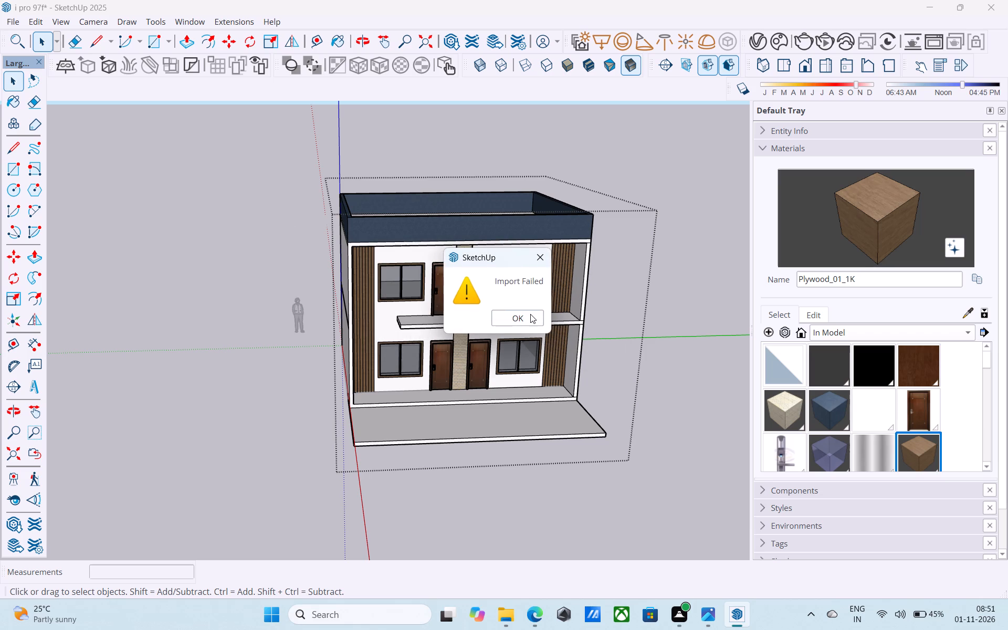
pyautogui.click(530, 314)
# Browse the importable files in the Downloads folder for a model to bring in, and close the import dialog.
pyautogui.click(11, 23)
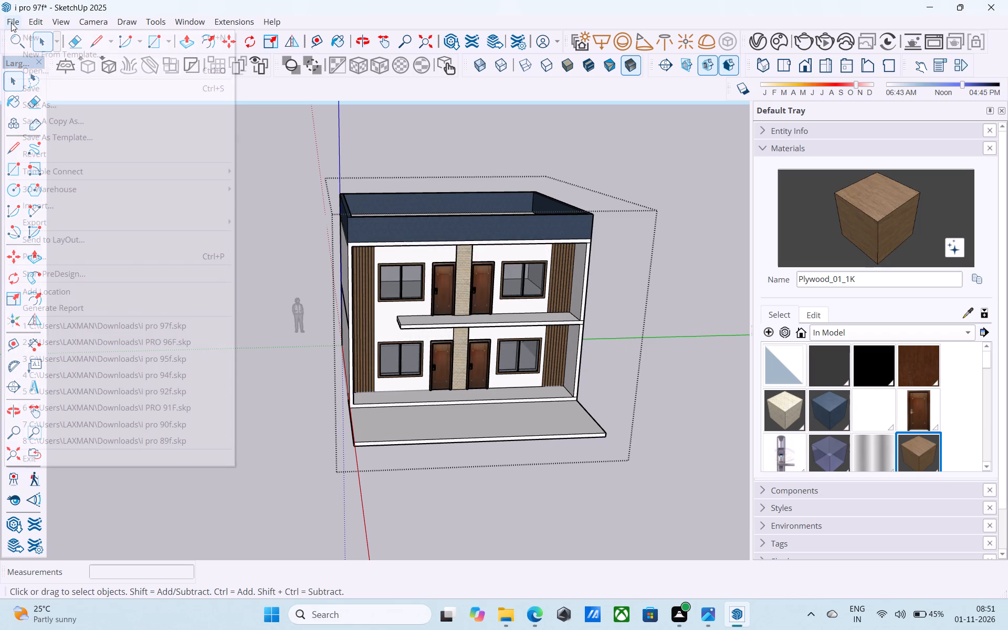
pyautogui.click(108, 205)
pyautogui.scroll(-2, 219, 259)
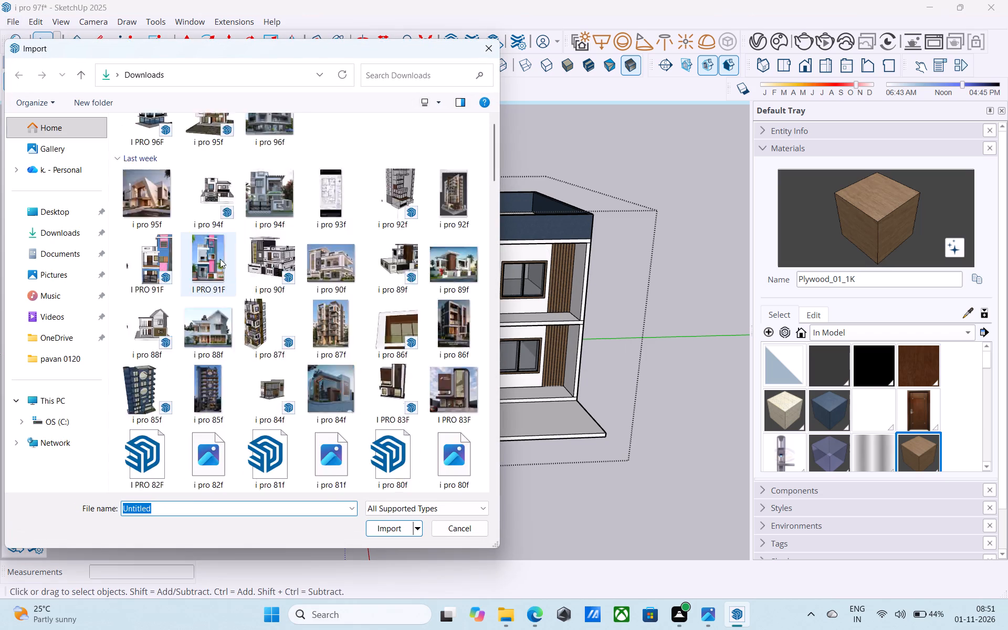
pyautogui.scroll(-5, 220, 259)
pyautogui.scroll(-1, 400, 226)
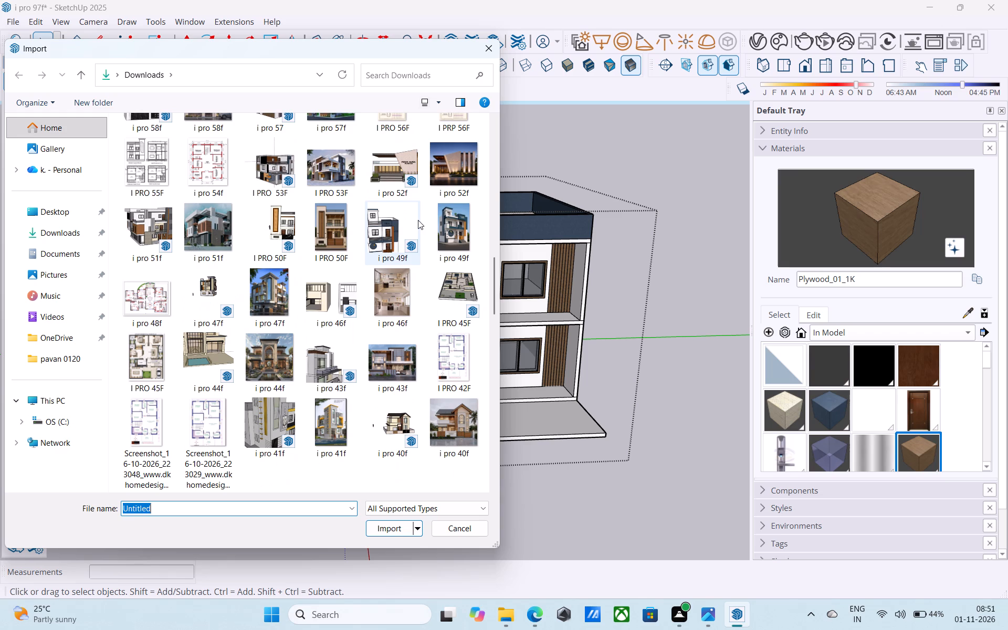
pyautogui.scroll(-1, 272, 296)
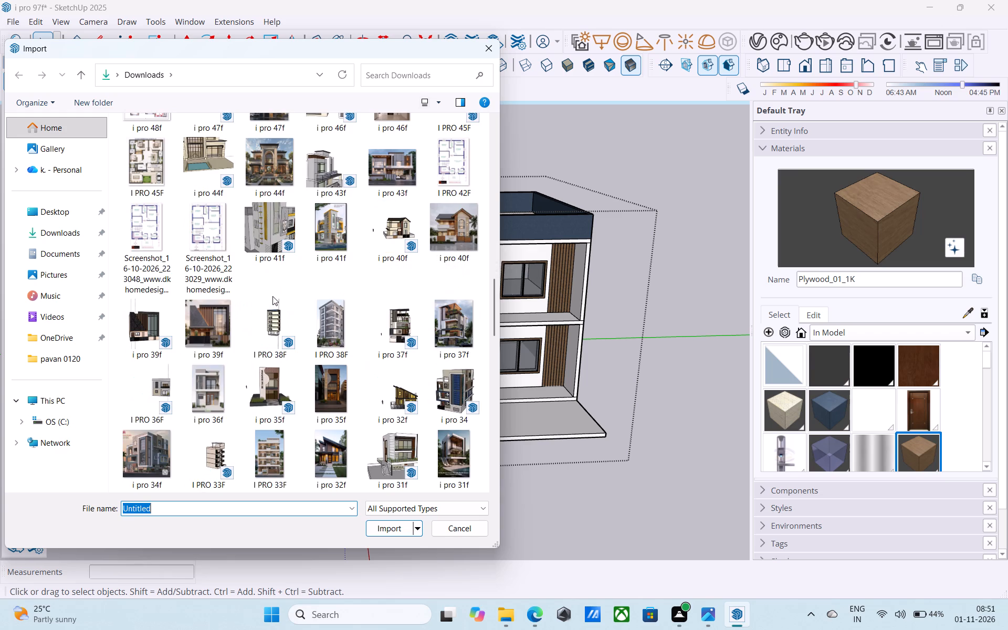
pyautogui.scroll(-2, 357, 265)
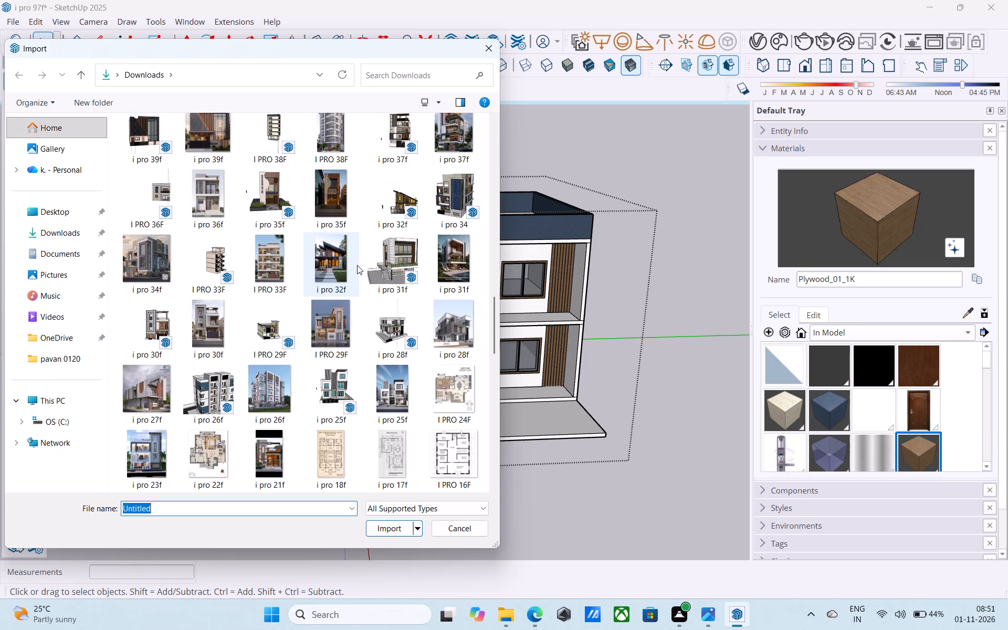
pyautogui.scroll(-2, 364, 260)
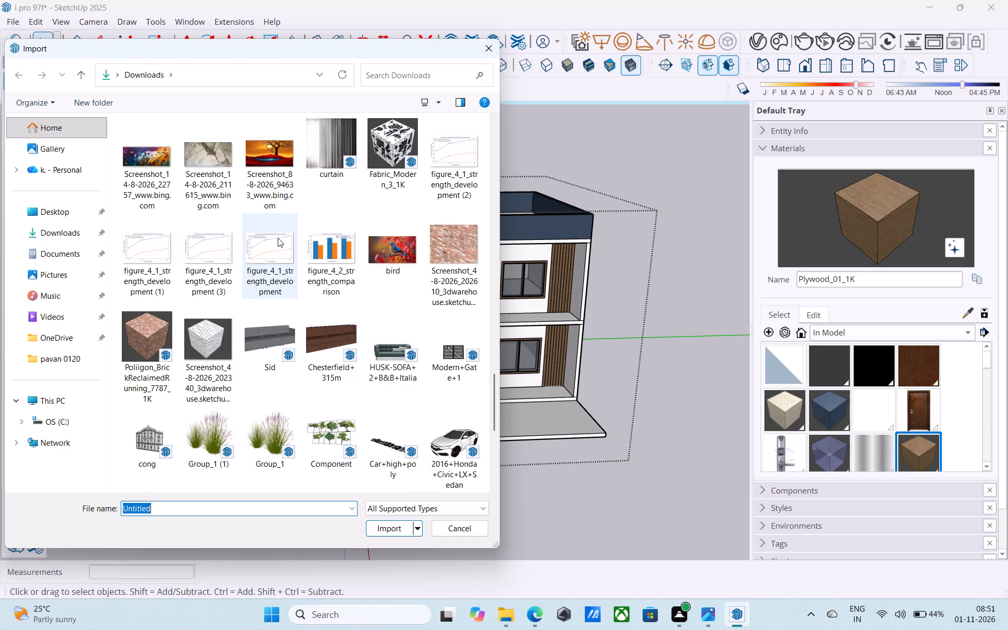
pyautogui.scroll(1, 278, 238)
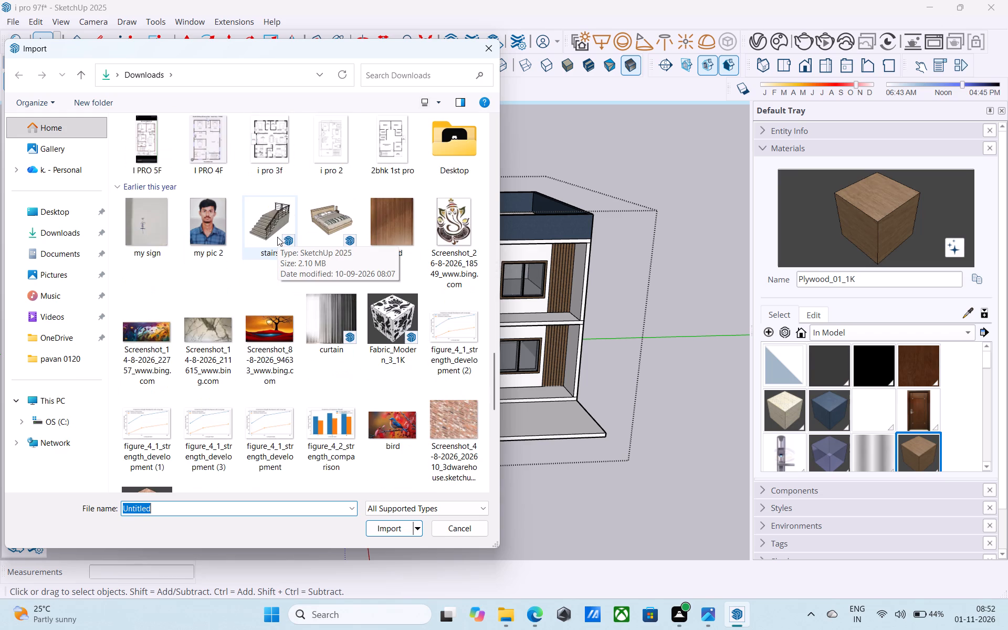
pyautogui.scroll(-1, 277, 236)
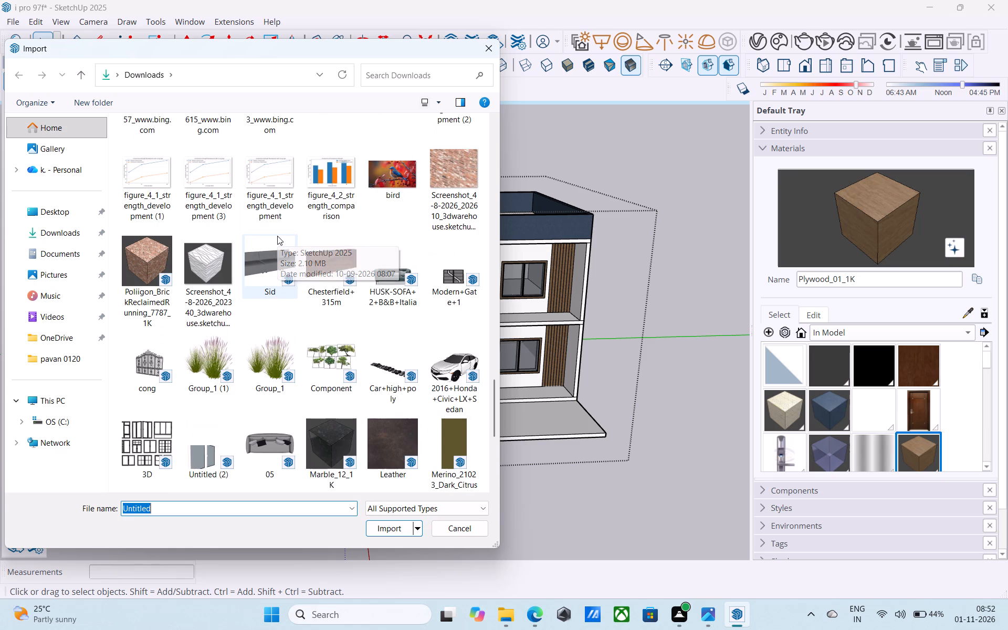
pyautogui.scroll(-1, 277, 236)
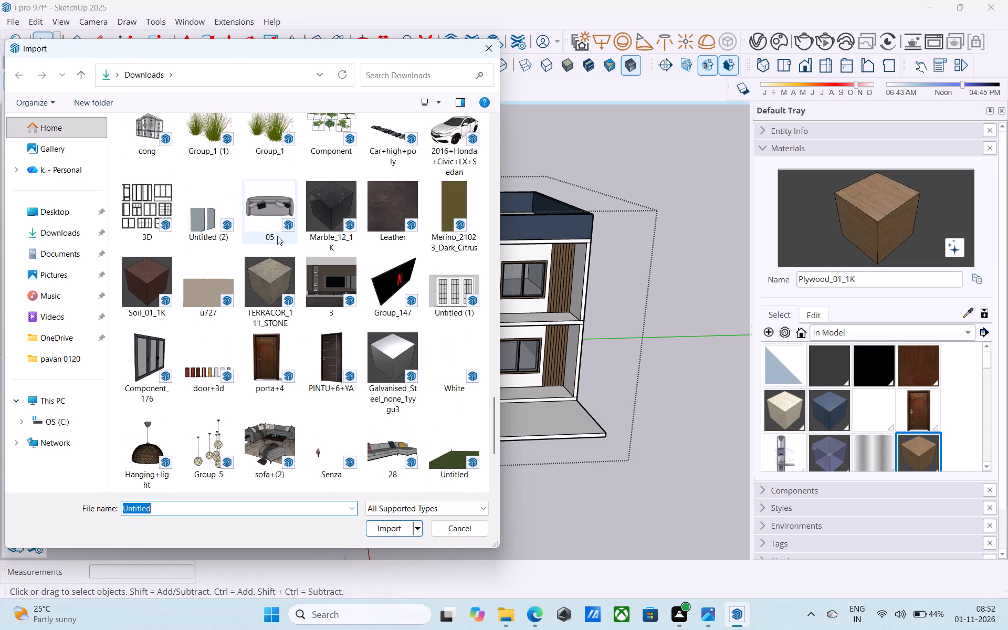
pyautogui.scroll(-1, 277, 236)
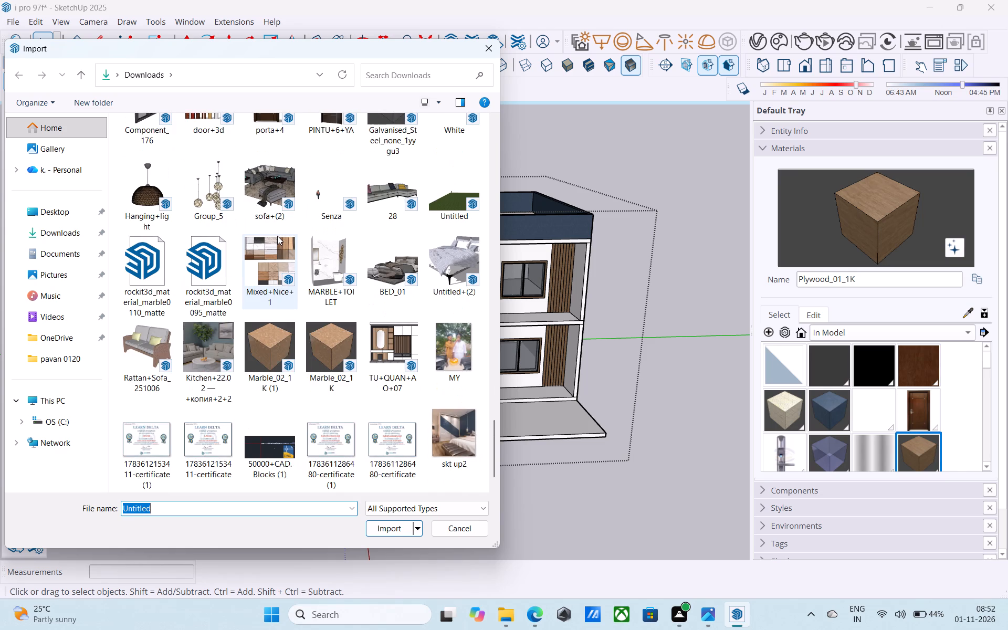
pyautogui.scroll(-2, 277, 236)
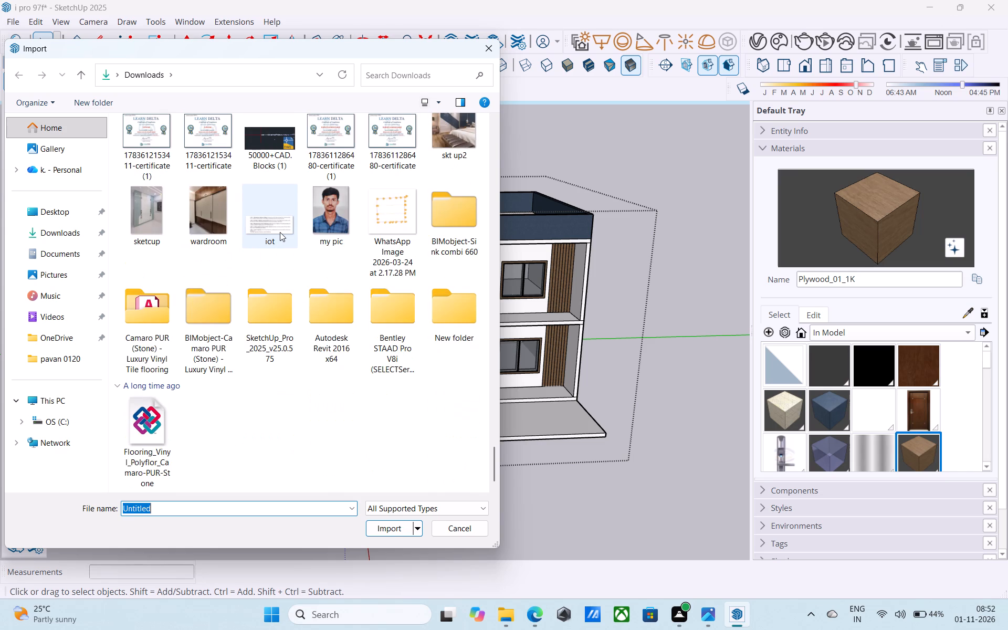
pyautogui.scroll(-3, 280, 232)
pyautogui.click(489, 49)
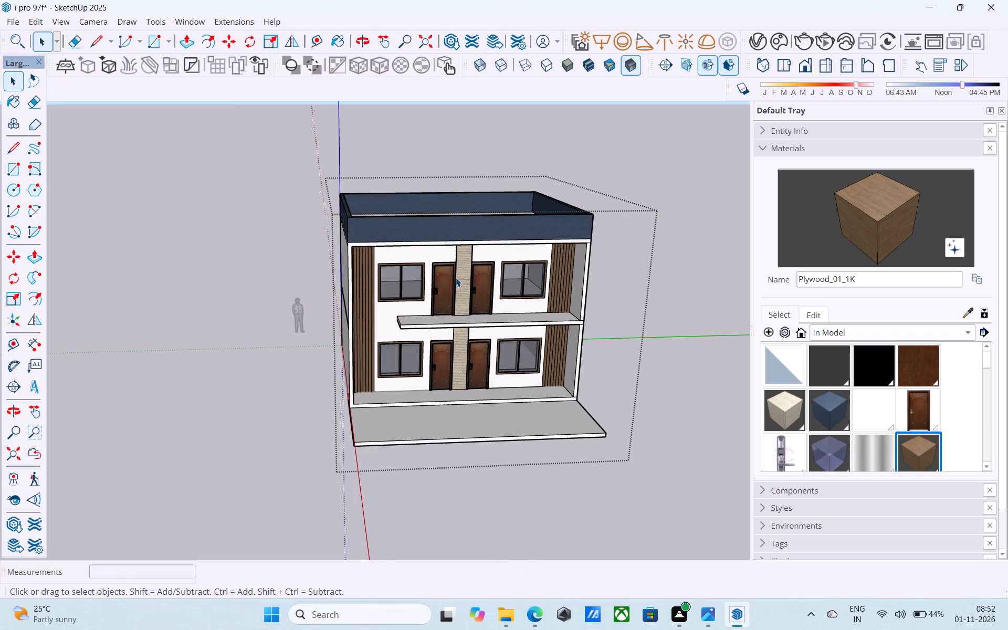
# Examine the building's front, sides and projecting balcony slab from several angles.
pyautogui.scroll(-5, 456, 278)
pyautogui.moveTo(447, 262); pyautogui.dragTo(183, 205, button='middle')
pyautogui.scroll(6, 416, 220)
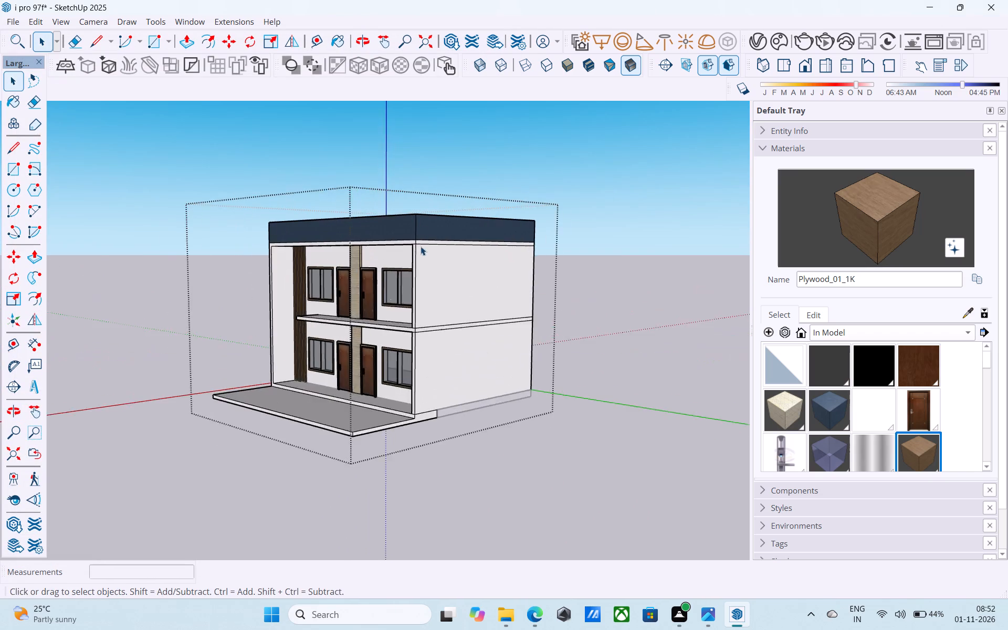
pyautogui.scroll(2, 421, 246)
pyautogui.moveTo(489, 272); pyautogui.dragTo(680, 284, button='middle')
pyautogui.scroll(-4, 594, 296)
pyautogui.middleClick(593, 300)
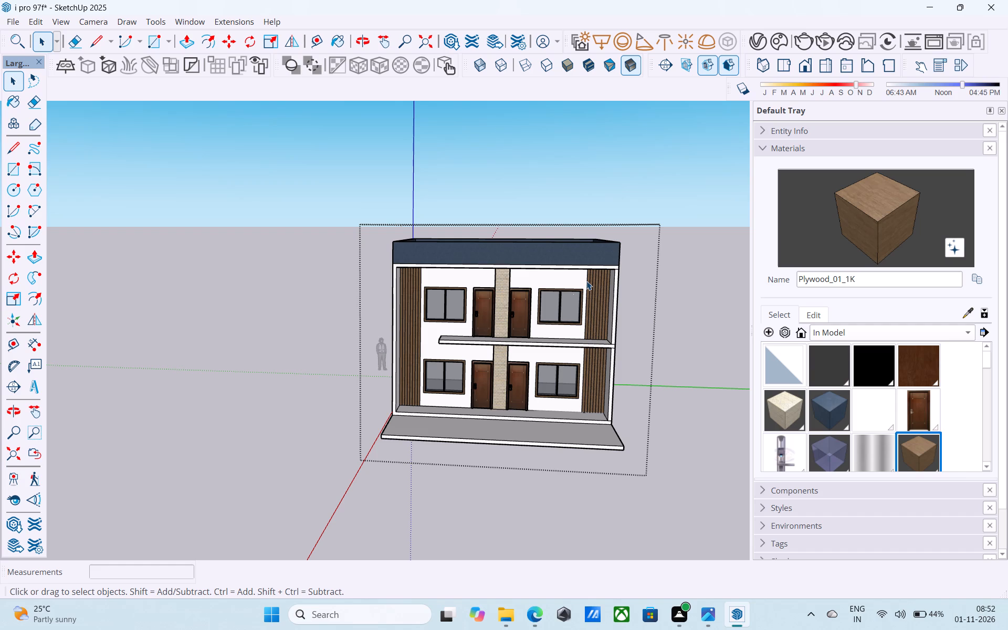
pyautogui.moveTo(568, 273); pyautogui.dragTo(555, 272, button='middle')
pyautogui.scroll(-3, 547, 274)
pyautogui.moveTo(560, 281); pyautogui.dragTo(615, 317, button='middle')
pyautogui.moveTo(542, 334); pyautogui.dragTo(532, 337, button='middle')
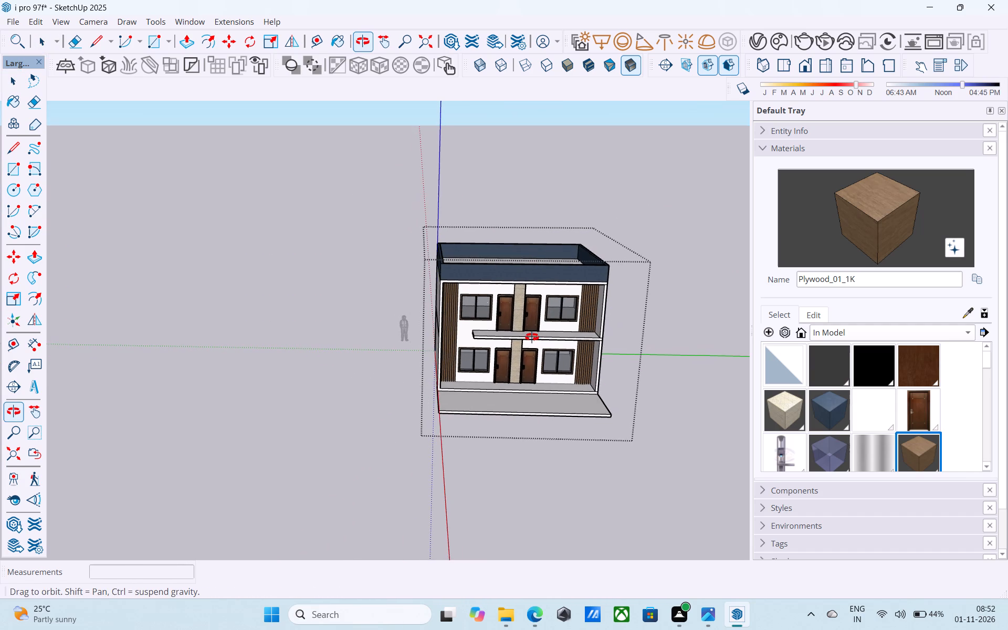
pyautogui.moveTo(532, 337); pyautogui.dragTo(537, 341, button='middle')
pyautogui.scroll(2, 481, 350)
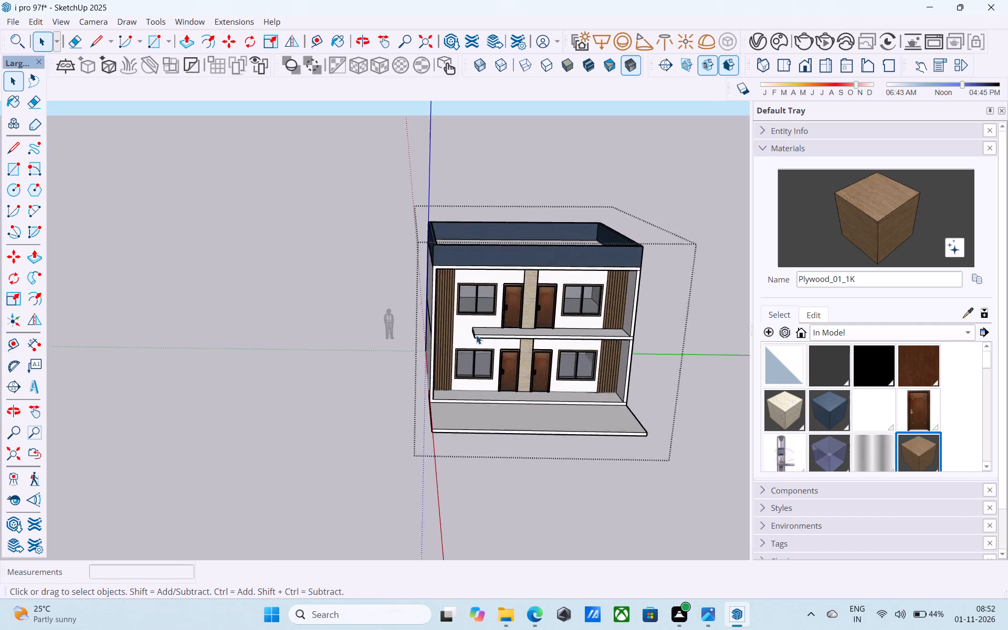
pyautogui.scroll(11, 476, 335)
pyautogui.scroll(-1, 476, 329)
pyautogui.moveTo(476, 329); pyautogui.dragTo(511, 343, button='middle')
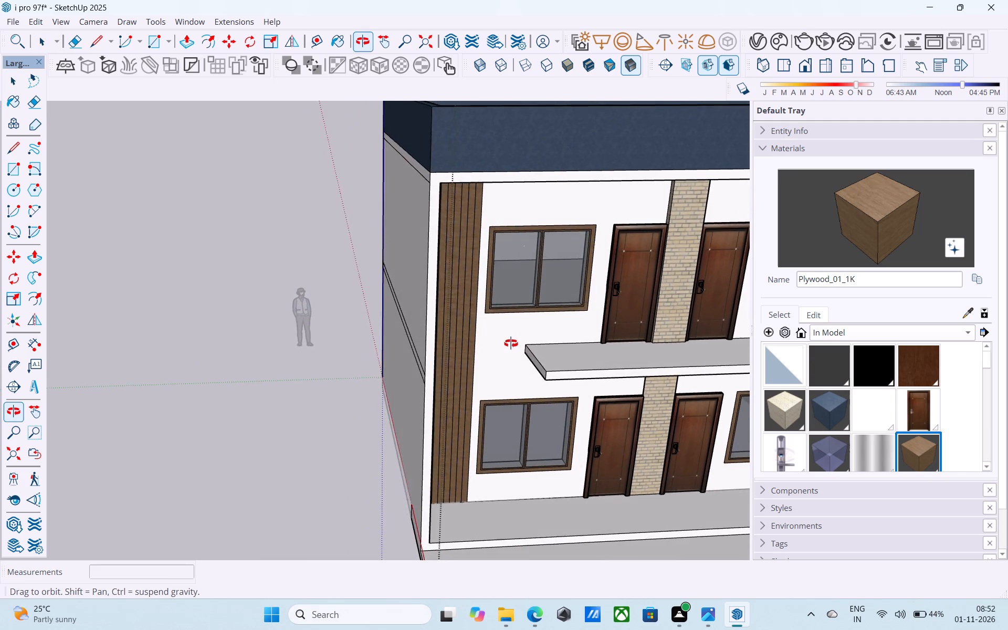
pyautogui.moveTo(511, 343); pyautogui.dragTo(507, 306, button='middle')
pyautogui.scroll(-4, 506, 305)
pyautogui.middleClick(506, 305)
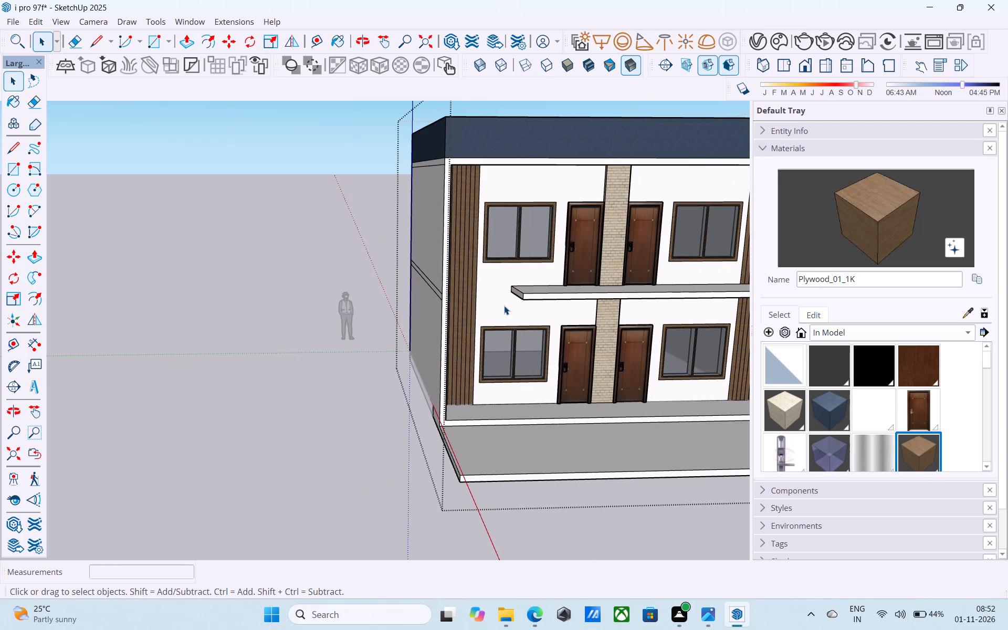
pyautogui.moveTo(504, 306); pyautogui.dragTo(496, 308, button='middle')
pyautogui.scroll(1, 497, 306)
pyautogui.scroll(-2, 498, 306)
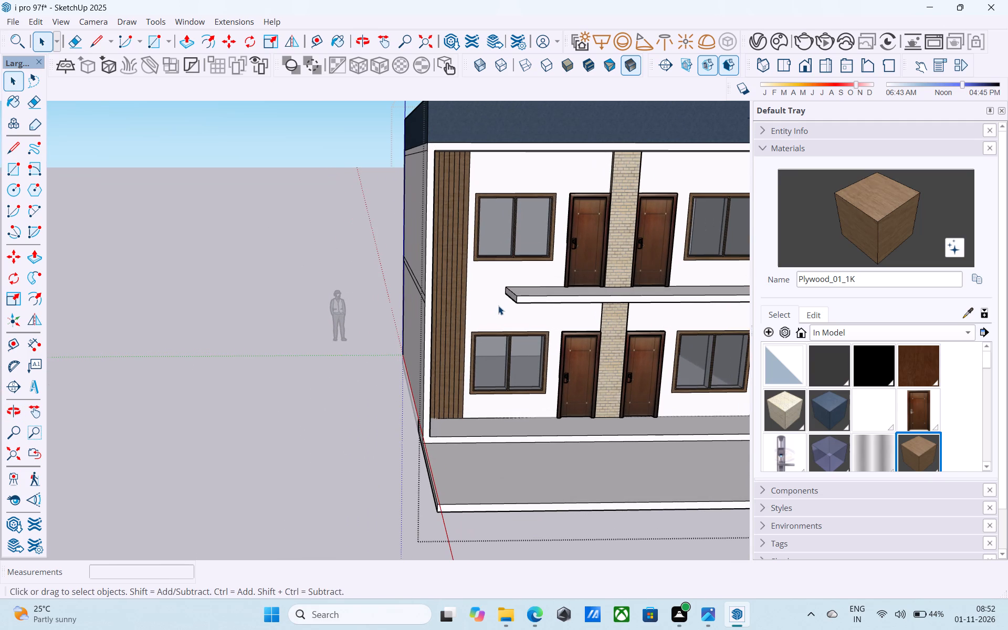
pyautogui.scroll(-2, 498, 306)
pyautogui.moveTo(498, 306); pyautogui.dragTo(506, 369, button='middle')
pyautogui.scroll(6, 716, 317)
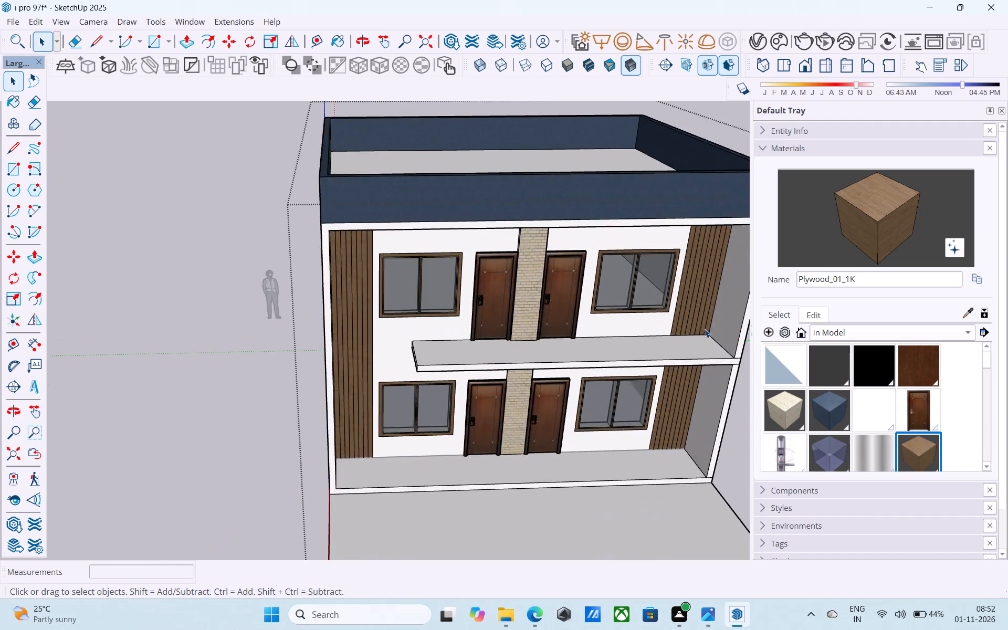
pyautogui.scroll(3, 705, 329)
pyautogui.scroll(-5, 705, 329)
pyautogui.moveTo(705, 329); pyautogui.dragTo(658, 321, button='middle')
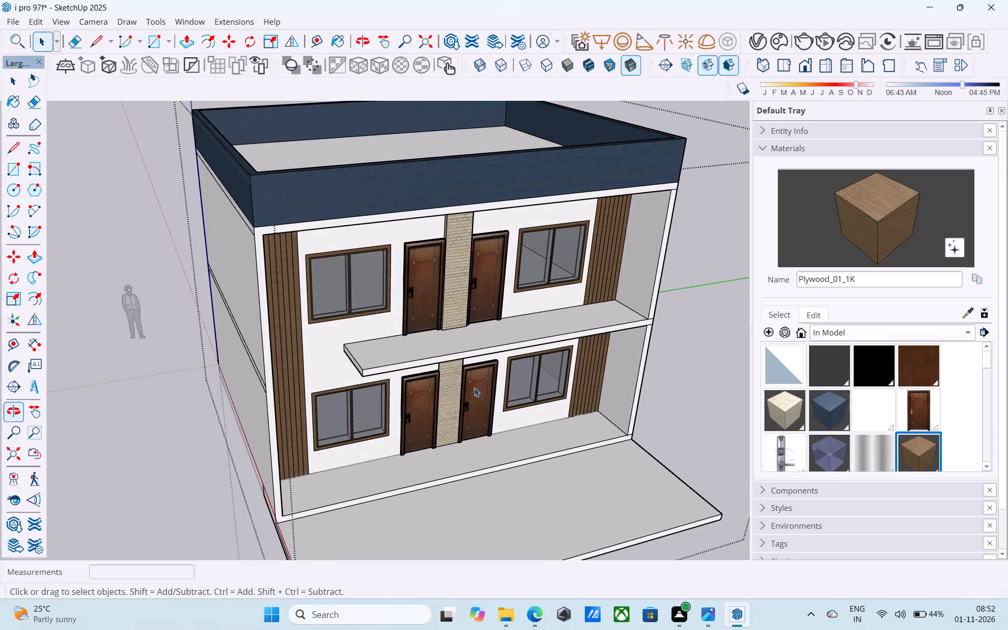
# Draw a 4.5" line along the balcony slab's free top side edge, starting at its front corner.
pyautogui.press('l')
pyautogui.scroll(10, 423, 415)
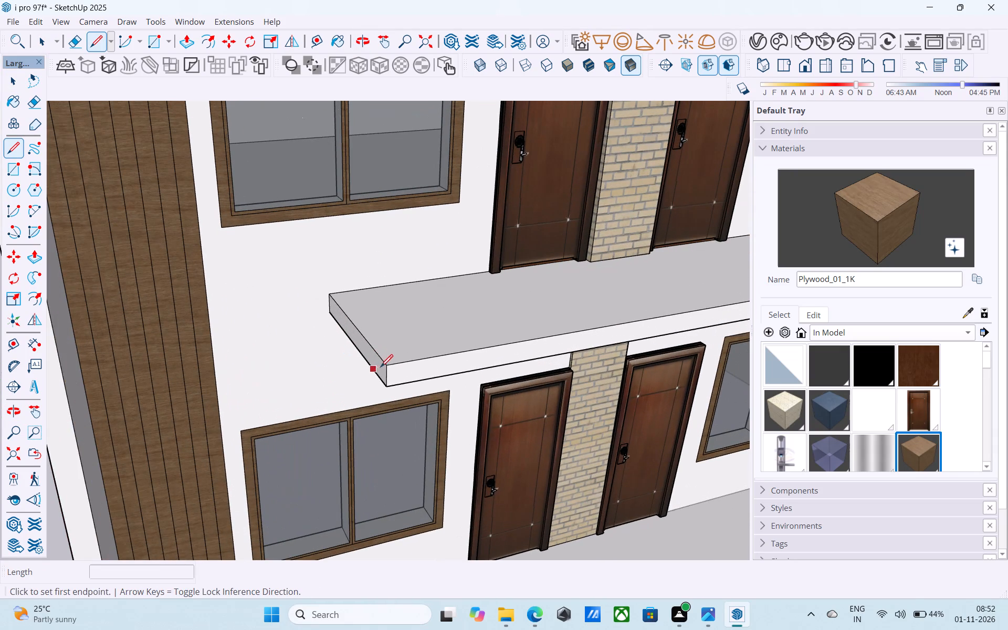
pyautogui.moveTo(387, 370); pyautogui.dragTo(371, 352)
pyautogui.click(383, 364)
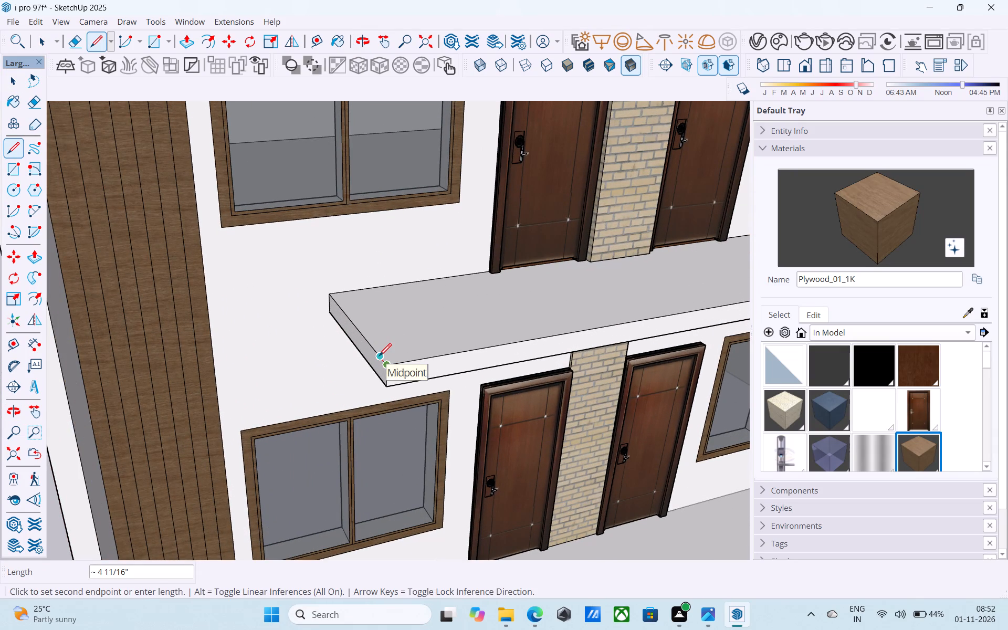
pyautogui.write('4.5"')
pyautogui.press('Return')
# Draw a line from the 4.5" point across the balcony slab's top, parallel to its front edge, to the opposite side wall.
pyautogui.click(383, 362)
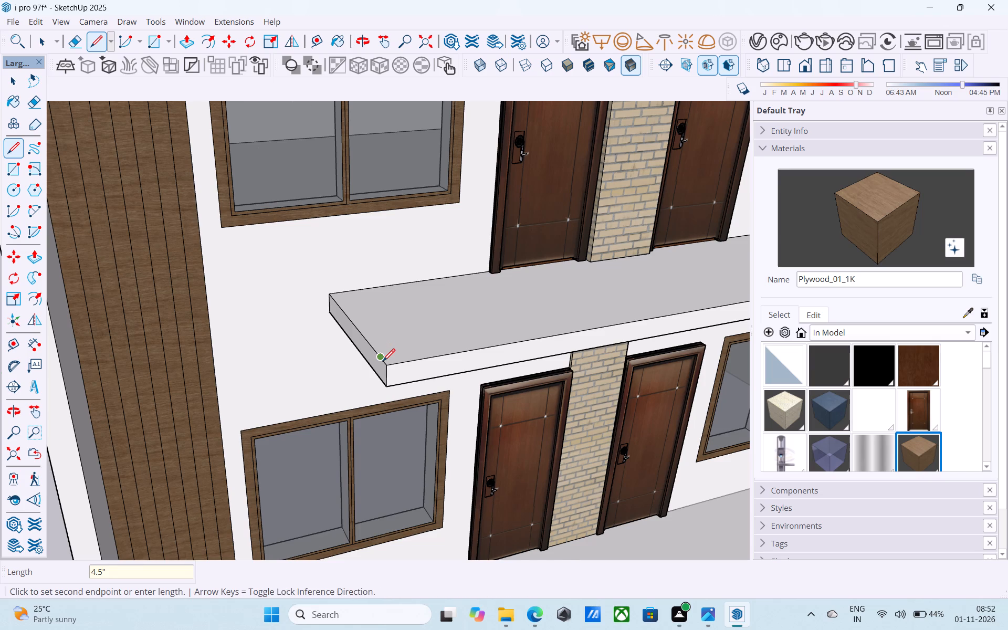
pyautogui.scroll(-7, 383, 362)
pyautogui.scroll(-3, 421, 322)
pyautogui.scroll(2, 701, 286)
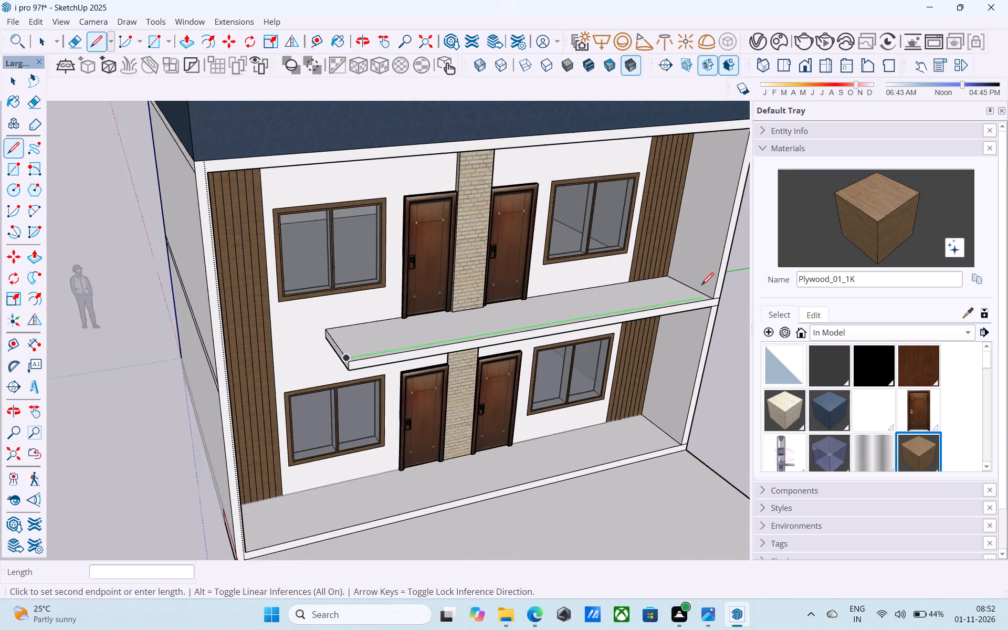
pyautogui.scroll(11, 701, 286)
pyautogui.click(713, 303)
pyautogui.scroll(-5, 713, 303)
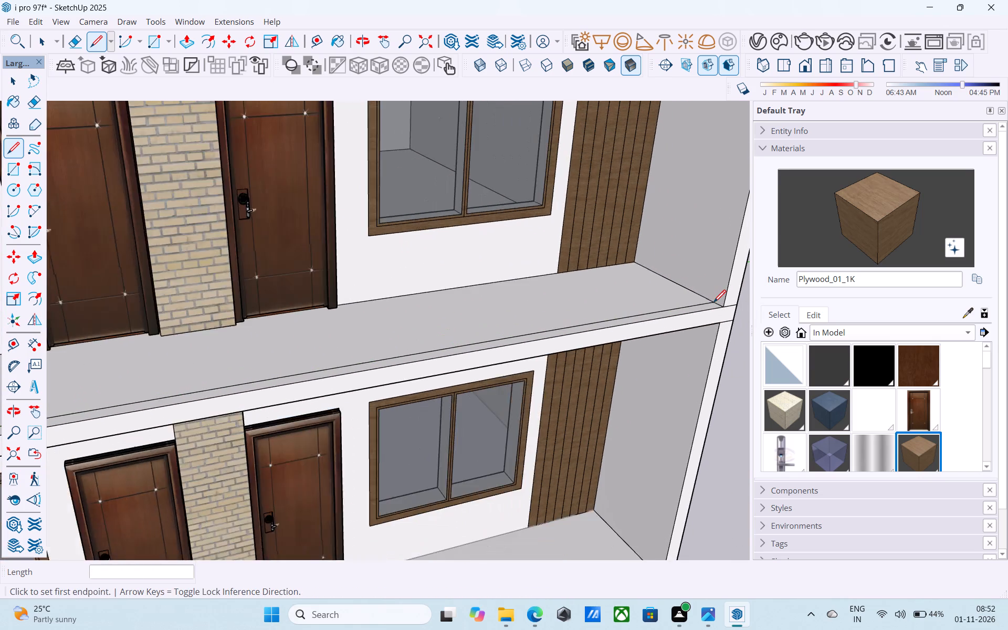
pyautogui.scroll(-10, 713, 303)
pyautogui.scroll(5, 465, 370)
pyautogui.press('space')
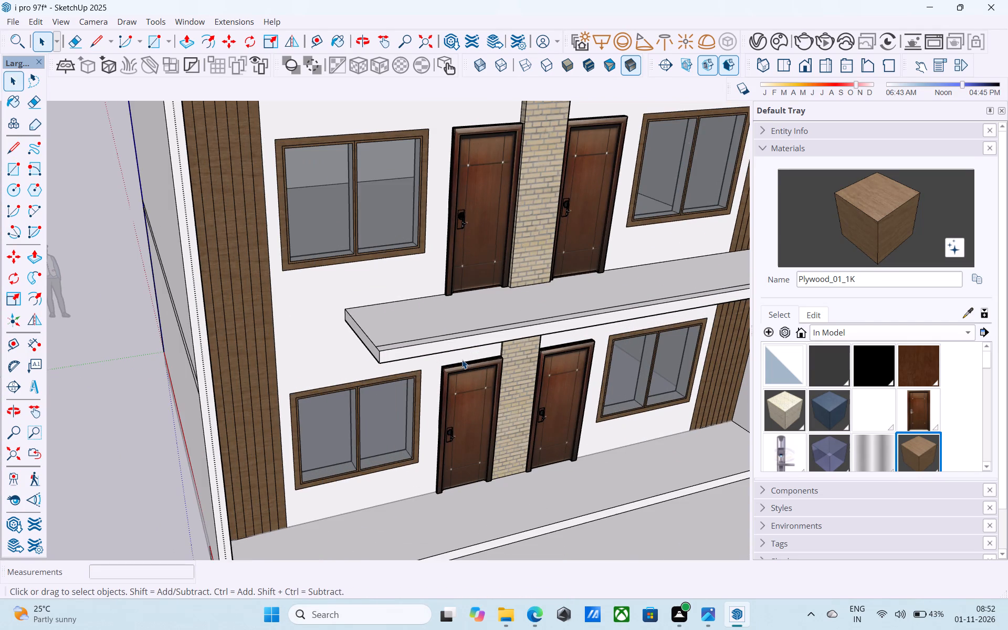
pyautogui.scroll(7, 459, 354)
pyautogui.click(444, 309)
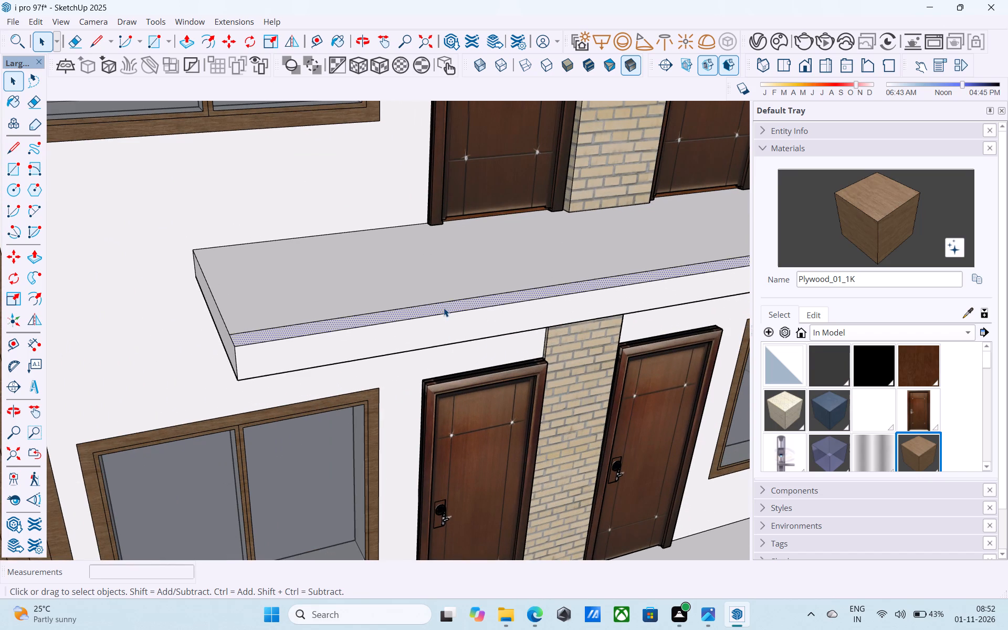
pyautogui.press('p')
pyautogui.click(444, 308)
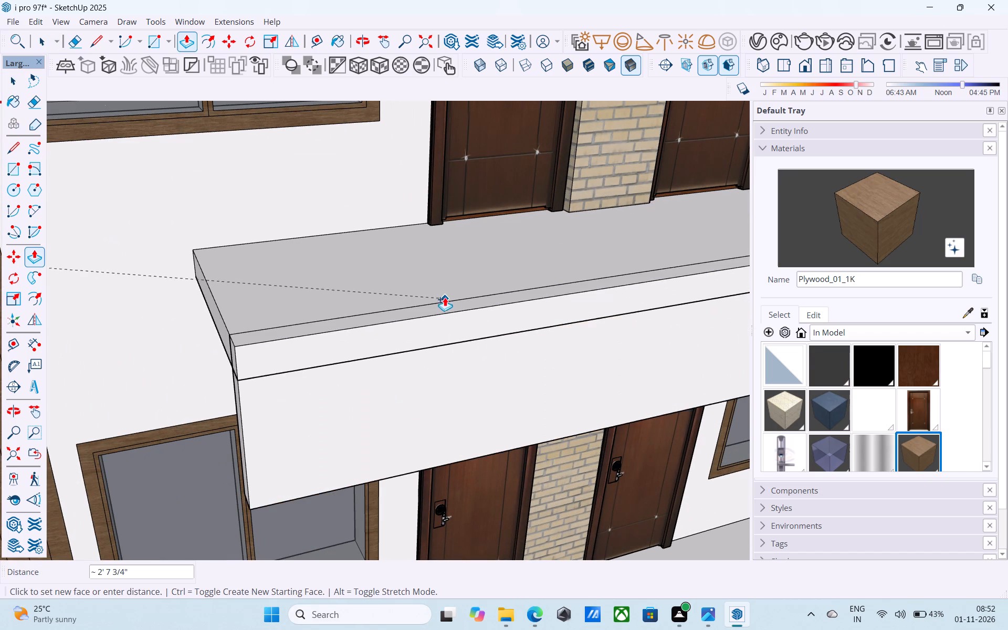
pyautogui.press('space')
# Push/Pull the narrow front strip of the balcony slab upward by 2', and revise the height to 1'.
pyautogui.click(417, 313)
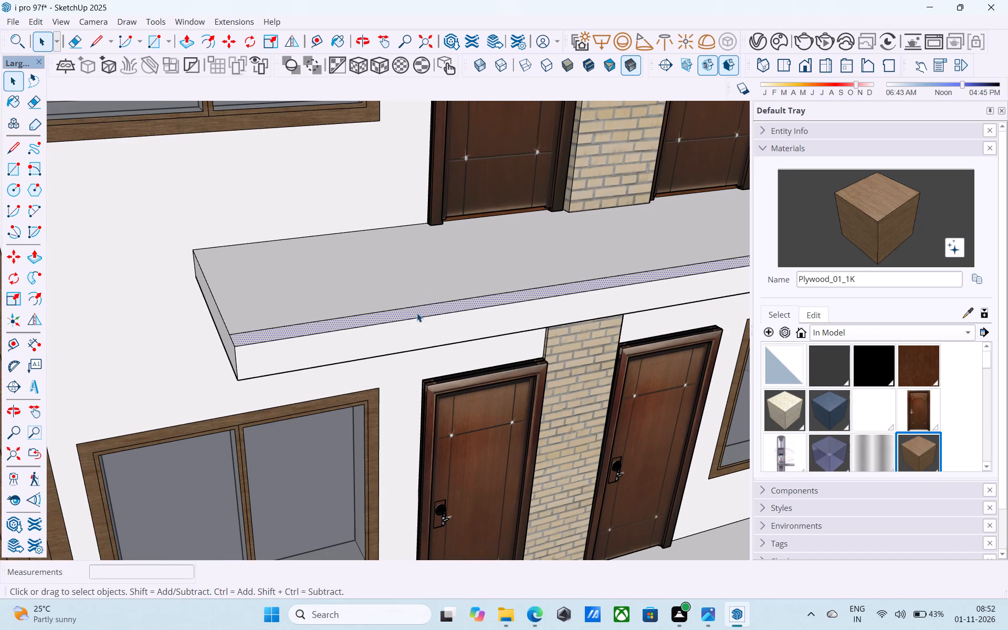
pyautogui.press('p')
pyautogui.click(417, 313)
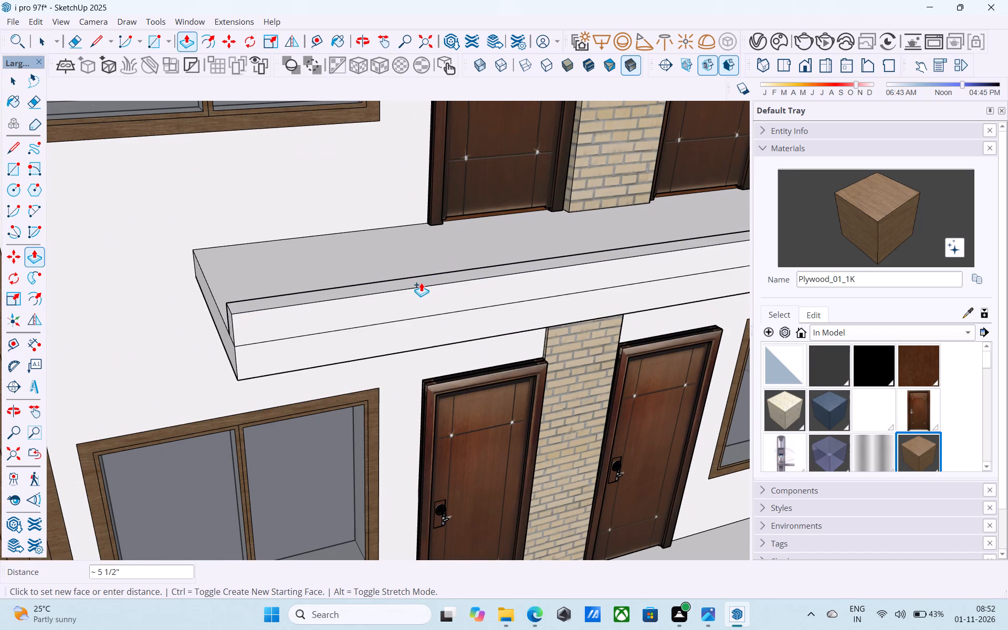
pyautogui.write("2'")
pyautogui.press('Return')
pyautogui.write("1'")
pyautogui.press('Return')
# Offset the top face of the balcony's front curb inward by 2", and revise the offset to 1".
pyautogui.scroll(-7, 409, 217)
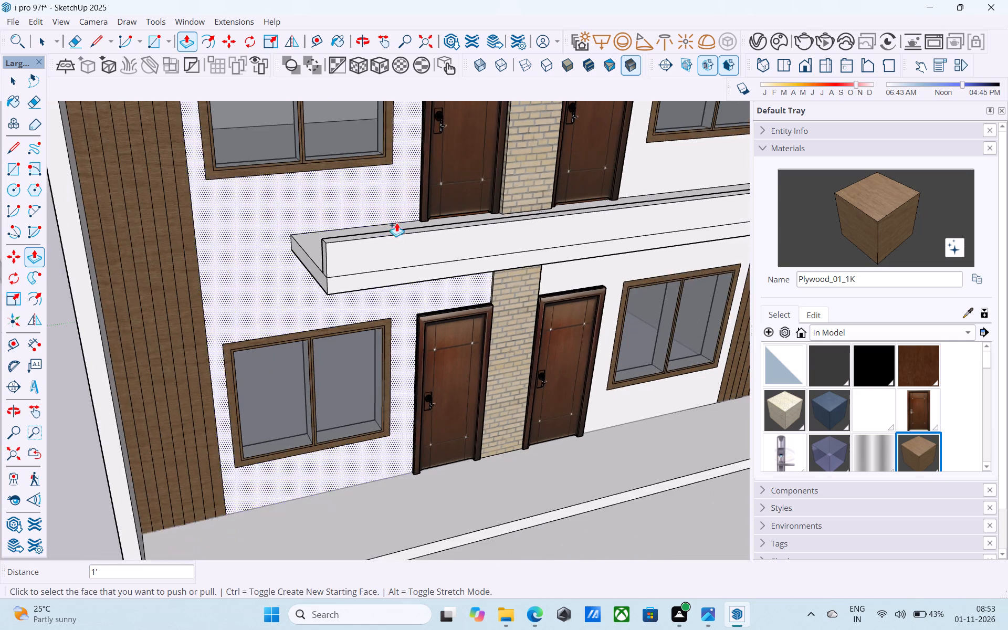
pyautogui.moveTo(385, 225); pyautogui.dragTo(377, 265, button='middle')
pyautogui.scroll(-8, 317, 245)
pyautogui.moveTo(388, 226); pyautogui.dragTo(484, 241, button='middle')
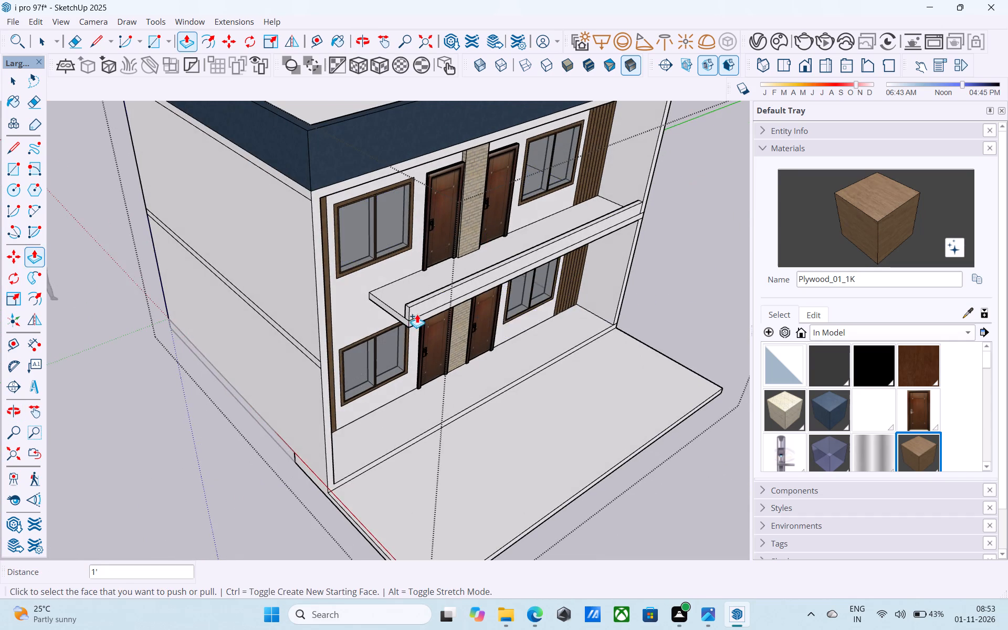
pyautogui.scroll(13, 412, 297)
pyautogui.press('space')
pyautogui.click(434, 311)
pyautogui.scroll(6, 435, 310)
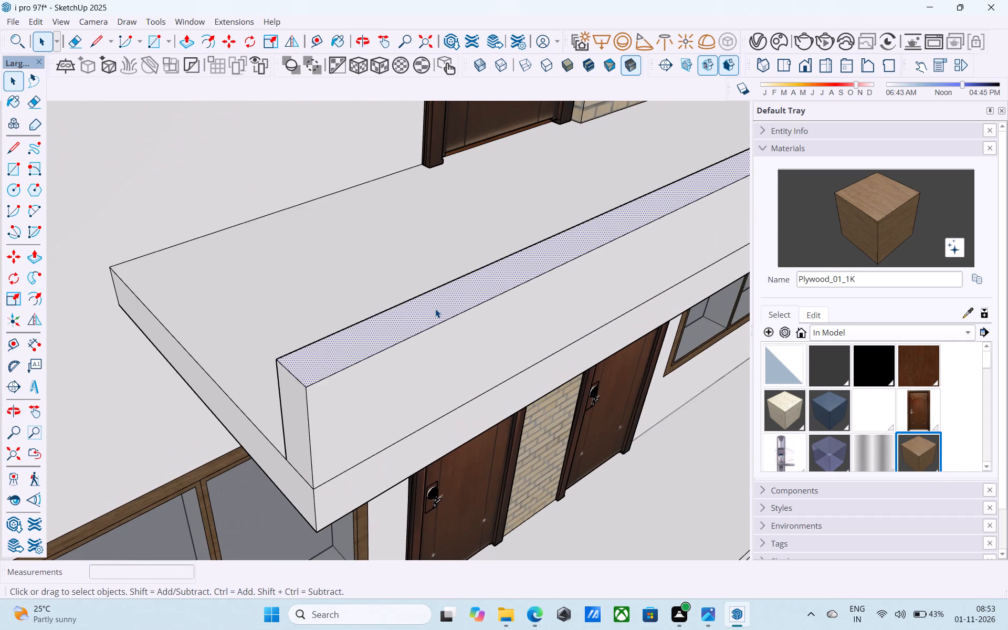
pyautogui.press('f')
pyautogui.click(435, 306)
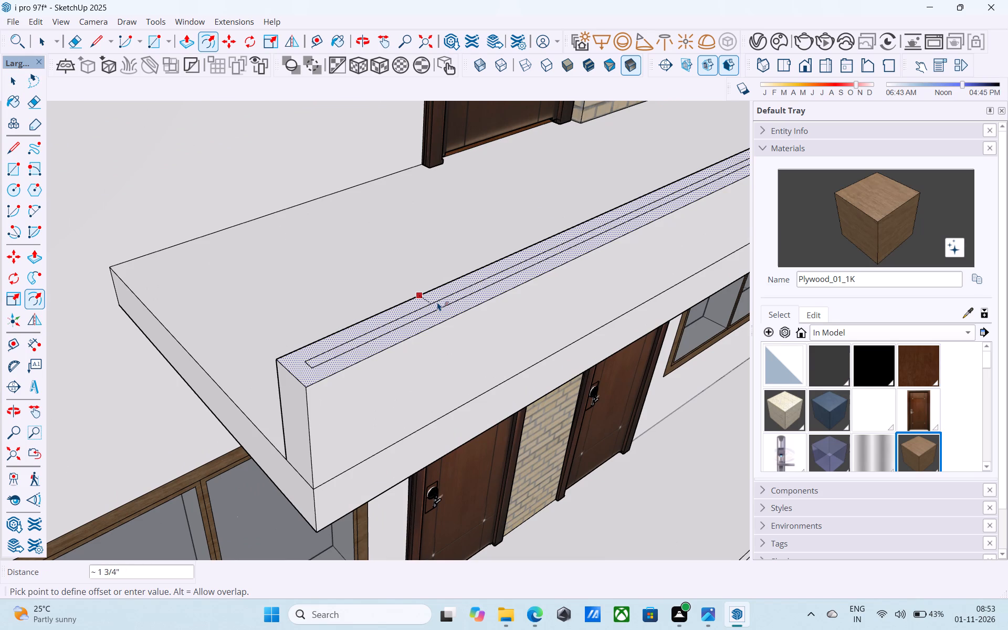
pyautogui.write('2"')
pyautogui.press('Return')
pyautogui.write('1"')
pyautogui.press('Return')
pyautogui.press('space')
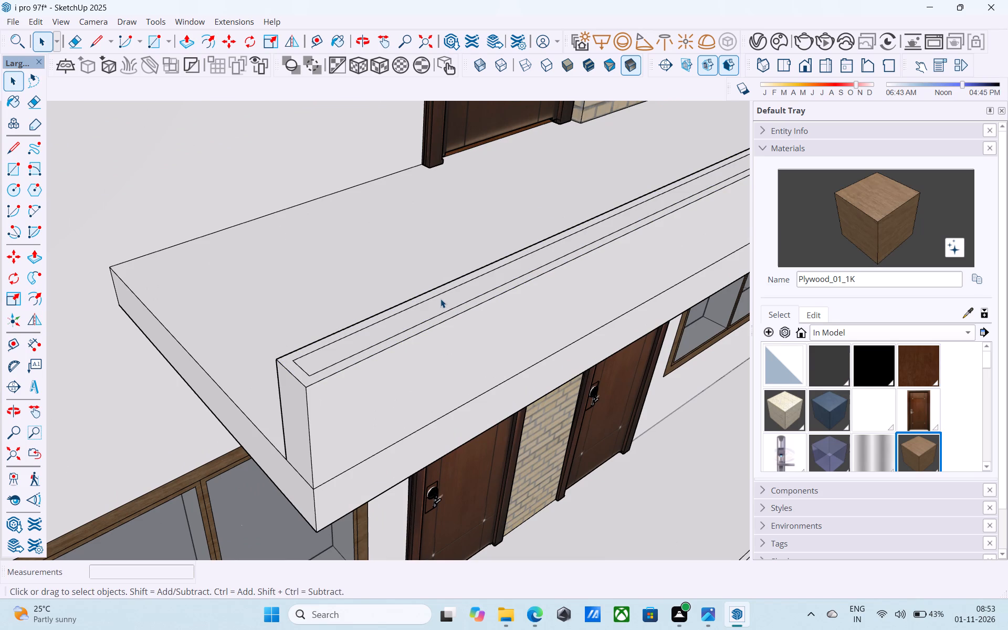
# Push/Pull the inner strip on top of the balcony curb upward by 1' to form a thin railing panel.
pyautogui.click(442, 299)
pyautogui.press('p')
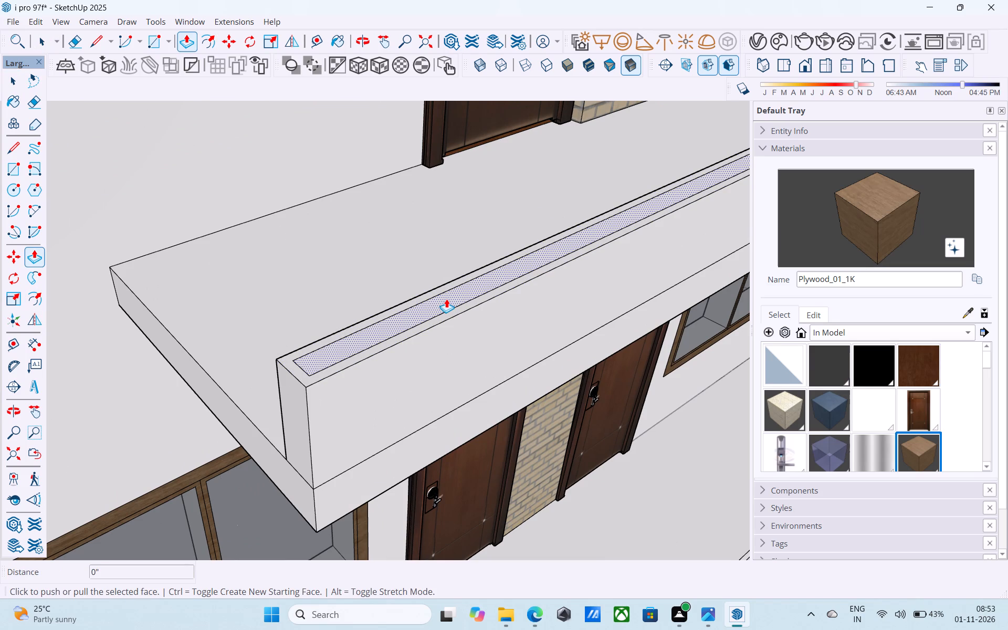
pyautogui.click(446, 299)
pyautogui.scroll(-5, 457, 224)
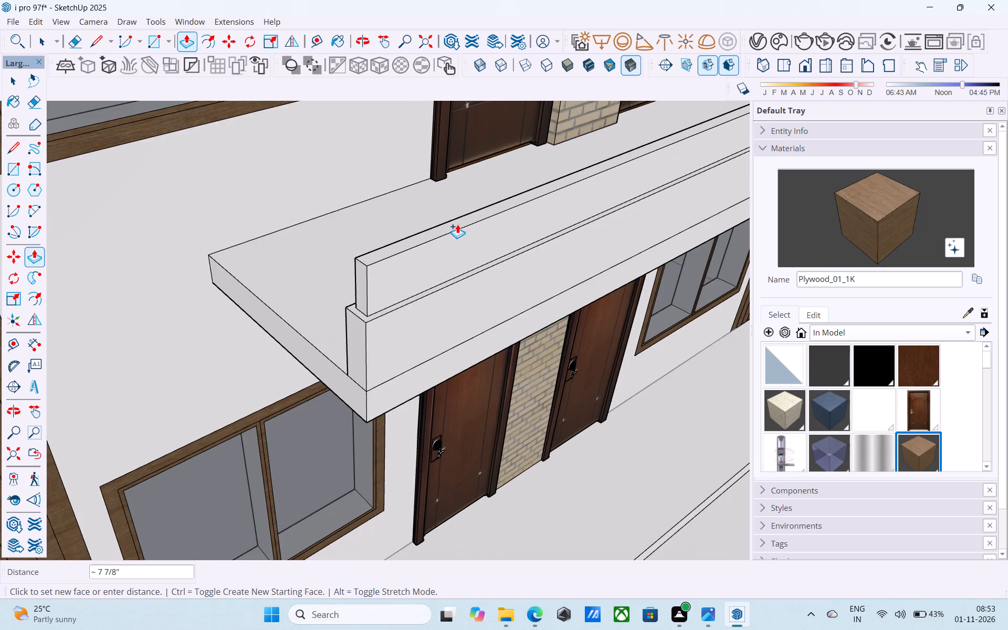
pyautogui.scroll(-3, 457, 223)
pyautogui.write("1'")
pyautogui.press('Return')
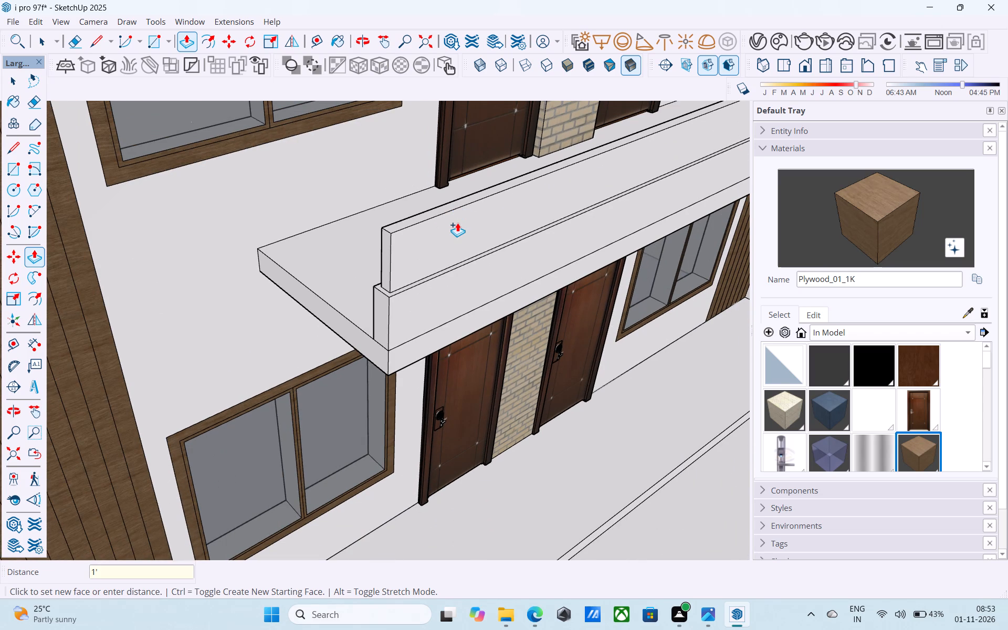
pyautogui.press('space')
# Examine the balcony curb and railing panel against the whole facade from the front and sides.
pyautogui.scroll(-11, 467, 222)
pyautogui.moveTo(487, 216); pyautogui.dragTo(553, 267, button='middle')
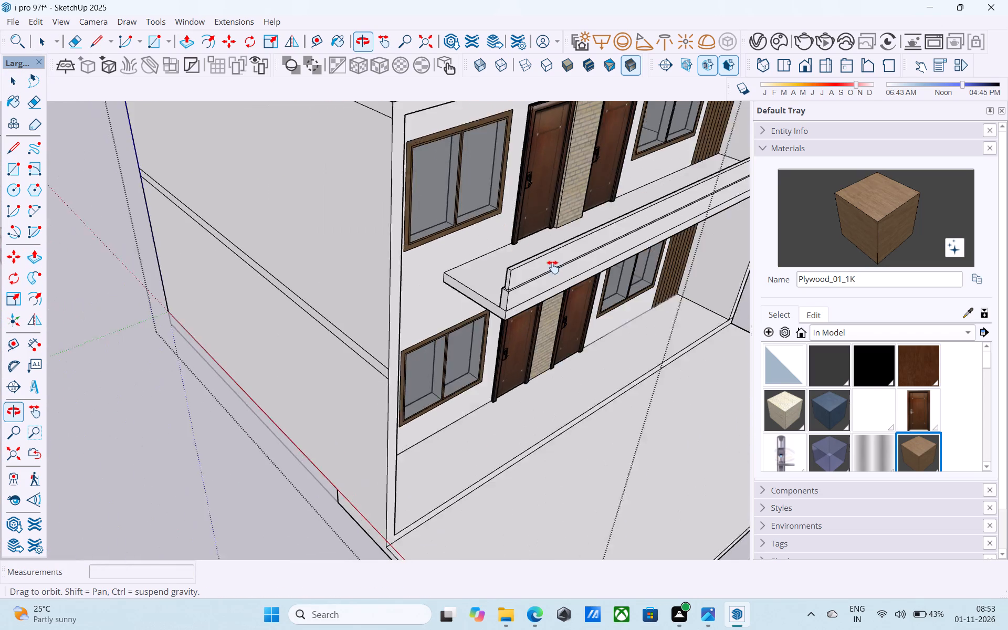
pyautogui.moveTo(553, 267); pyautogui.dragTo(444, 258, button='middle')
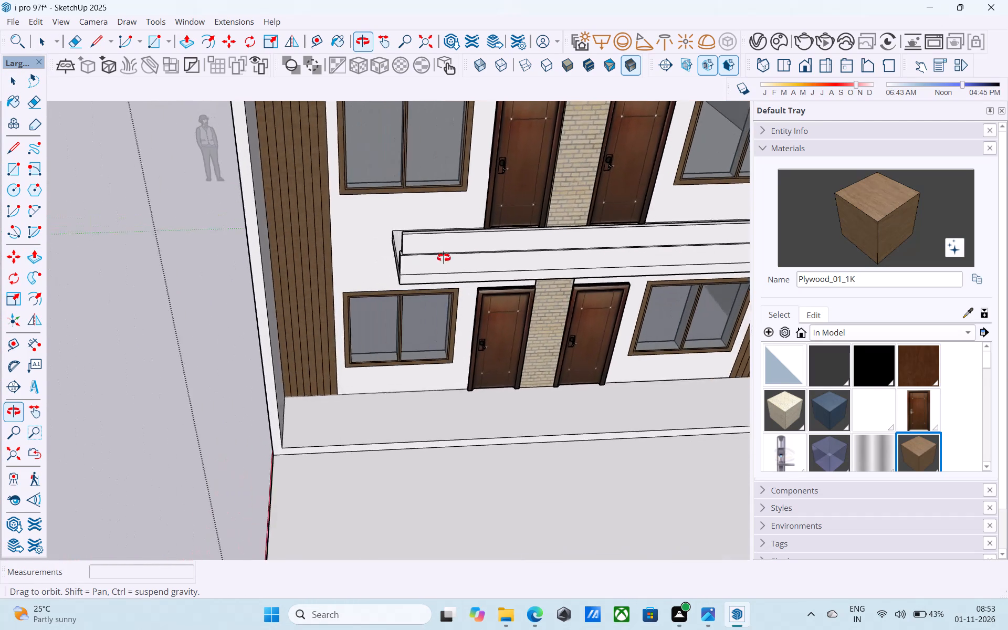
pyautogui.moveTo(444, 258); pyautogui.dragTo(474, 252, button='middle')
pyautogui.scroll(5, 473, 253)
pyautogui.scroll(-15, 474, 253)
pyautogui.keyDown('shift'); pyautogui.moveTo(471, 257); pyautogui.dragTo(469, 257, button='middle'); pyautogui.keyUp('shift')
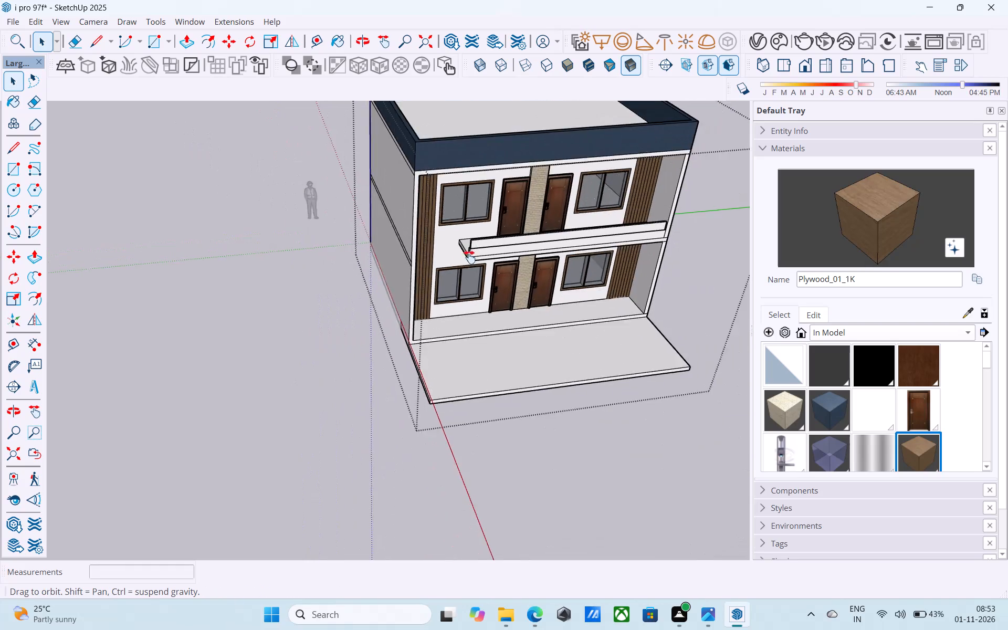
pyautogui.keyDown('shift'); pyautogui.moveTo(469, 257); pyautogui.dragTo(322, 185, button='middle'); pyautogui.keyUp('shift')
pyautogui.keyDown('shift'); pyautogui.moveTo(442, 227); pyautogui.dragTo(428, 259, button='middle'); pyautogui.keyUp('shift')
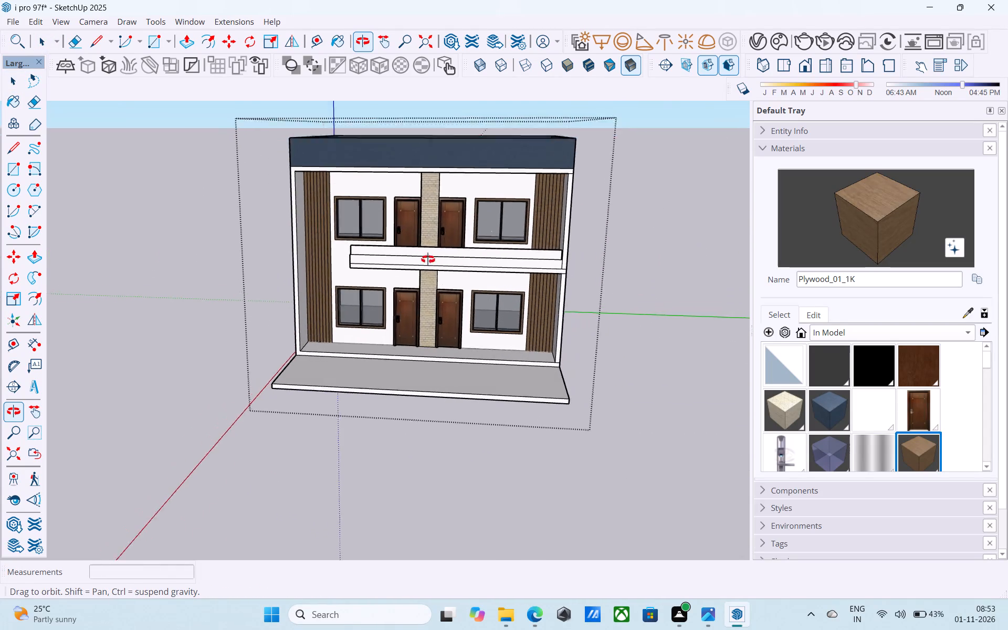
pyautogui.keyDown('shift'); pyautogui.moveTo(428, 259); pyautogui.dragTo(602, 283, button='middle'); pyautogui.keyUp('shift')
pyautogui.moveTo(545, 295); pyautogui.dragTo(531, 300, button='middle')
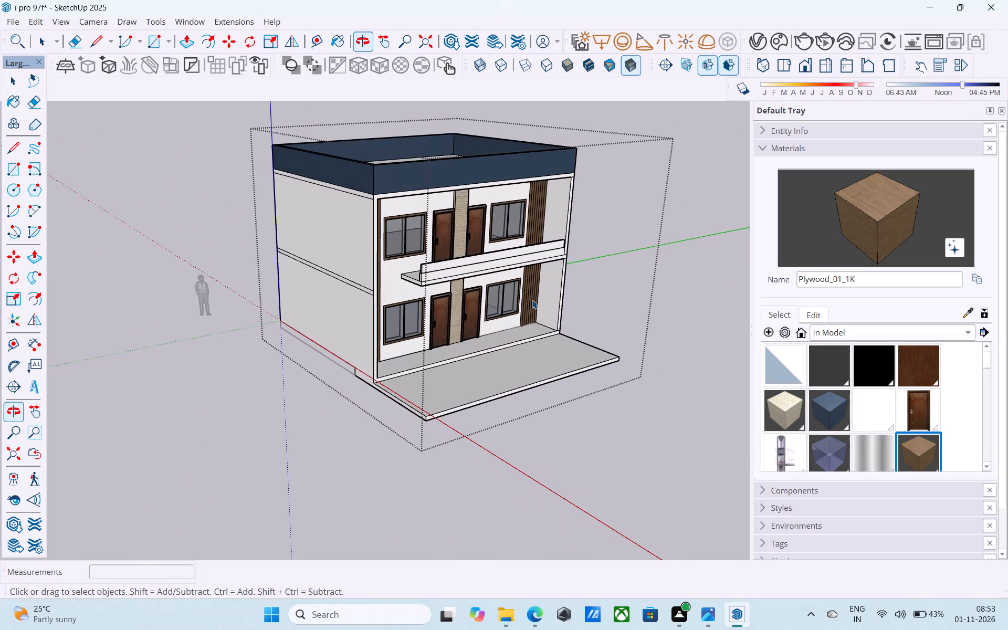
pyautogui.scroll(1, 446, 285)
pyautogui.middleClick(446, 283)
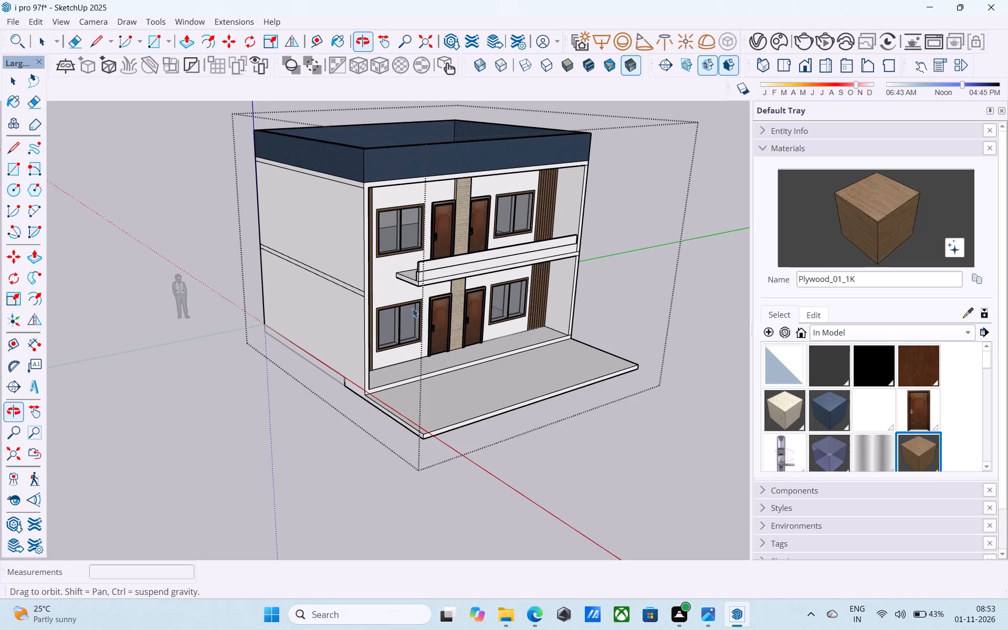
pyautogui.scroll(4, 407, 289)
pyautogui.scroll(-5, 412, 283)
pyautogui.moveTo(412, 285); pyautogui.dragTo(397, 288, button='middle')
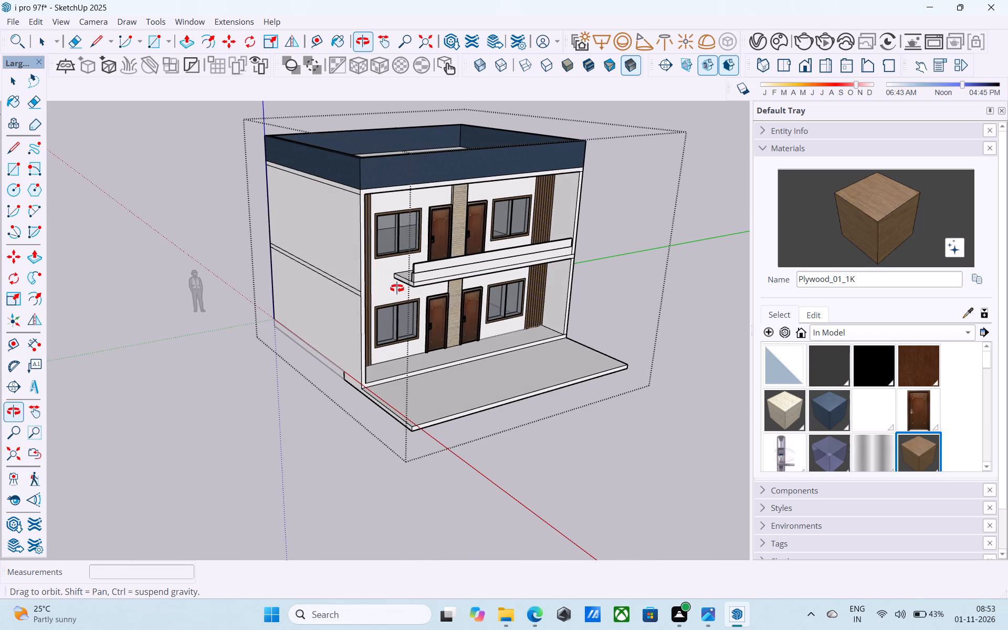
pyautogui.moveTo(397, 288); pyautogui.dragTo(396, 289, button='middle')
pyautogui.scroll(1, 396, 289)
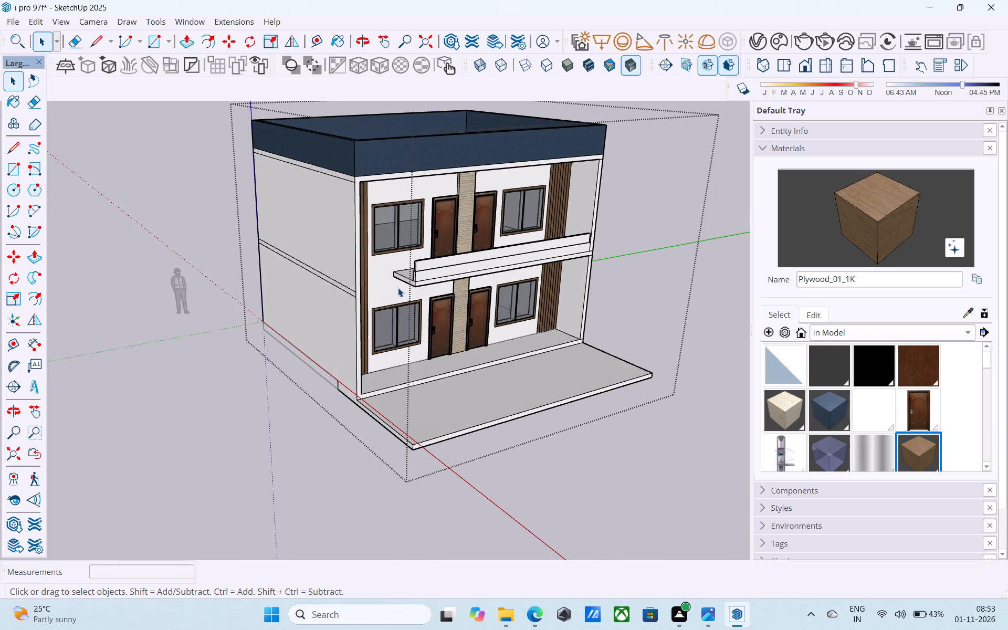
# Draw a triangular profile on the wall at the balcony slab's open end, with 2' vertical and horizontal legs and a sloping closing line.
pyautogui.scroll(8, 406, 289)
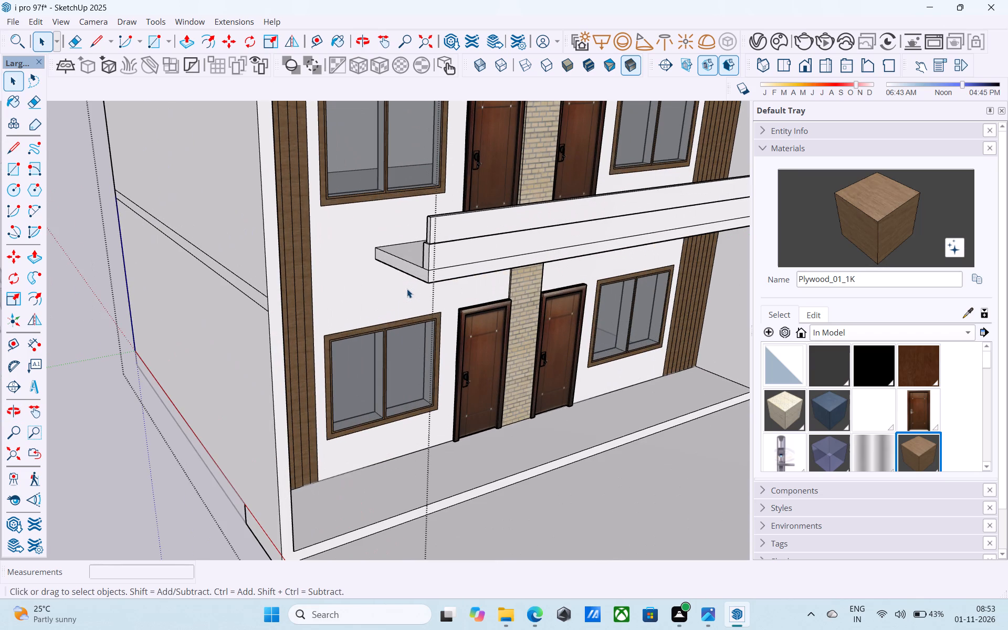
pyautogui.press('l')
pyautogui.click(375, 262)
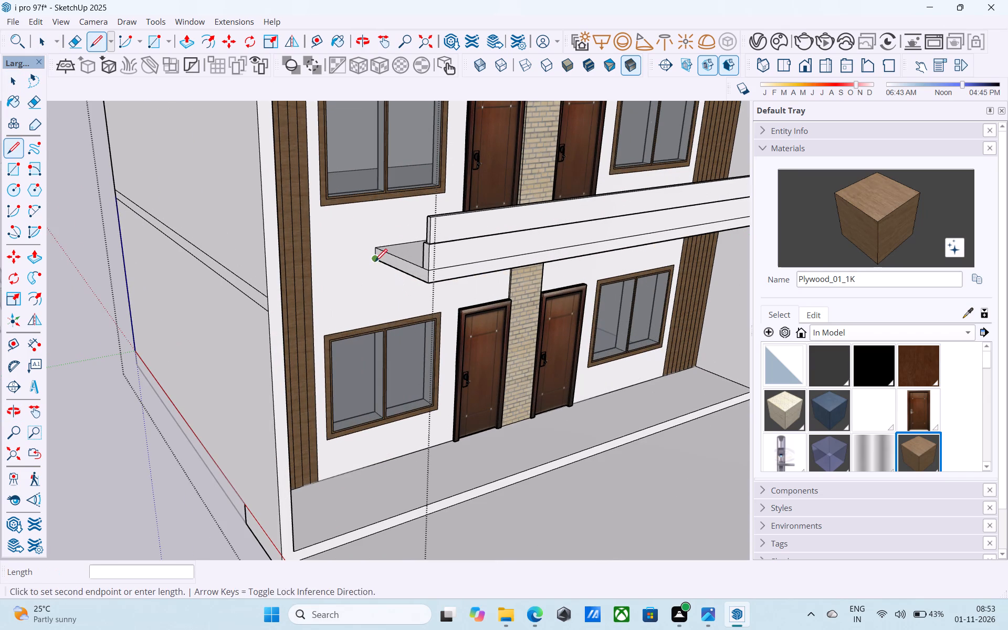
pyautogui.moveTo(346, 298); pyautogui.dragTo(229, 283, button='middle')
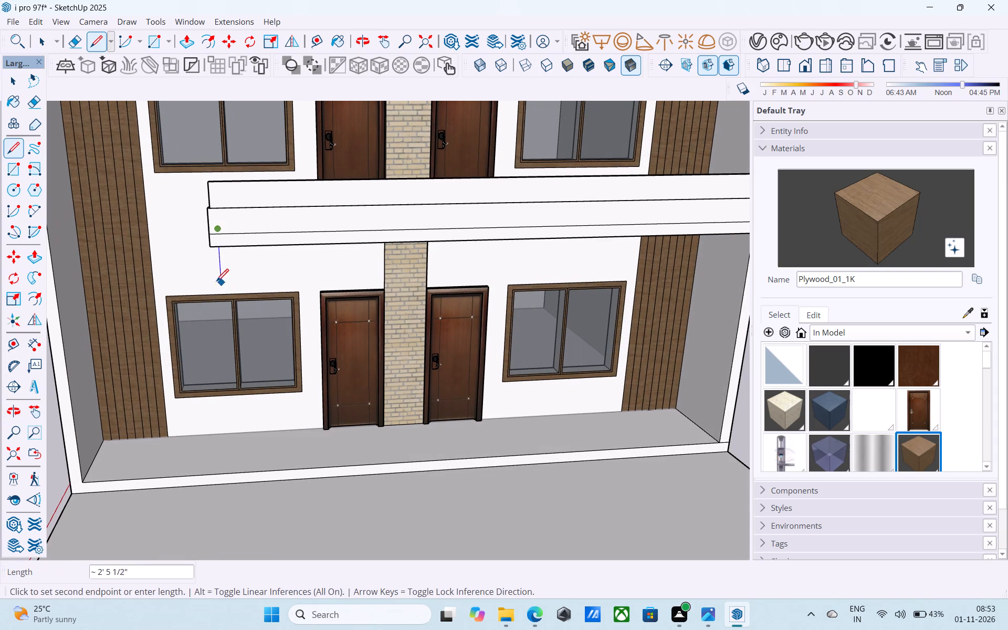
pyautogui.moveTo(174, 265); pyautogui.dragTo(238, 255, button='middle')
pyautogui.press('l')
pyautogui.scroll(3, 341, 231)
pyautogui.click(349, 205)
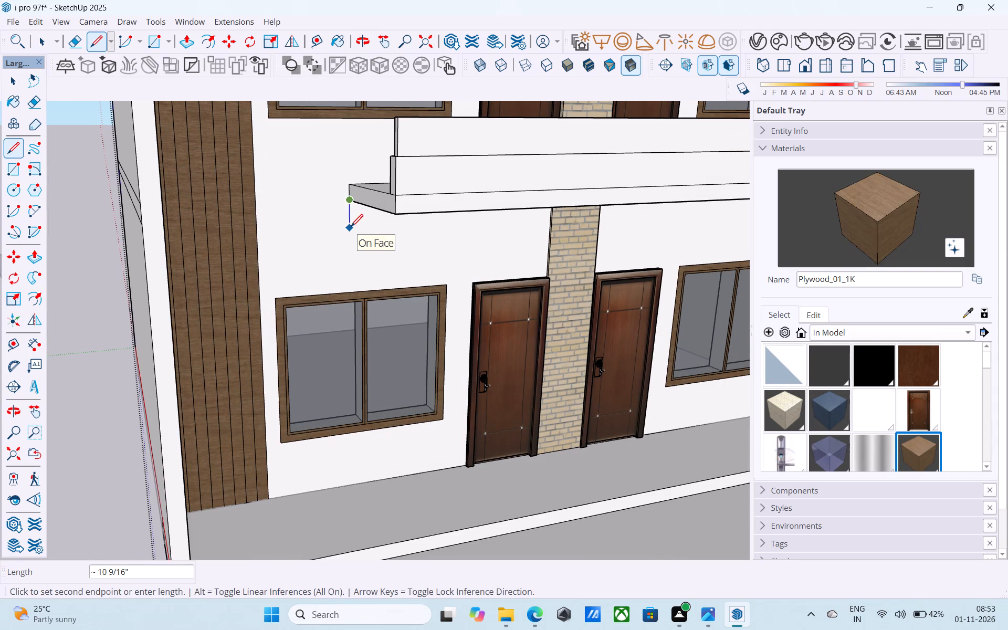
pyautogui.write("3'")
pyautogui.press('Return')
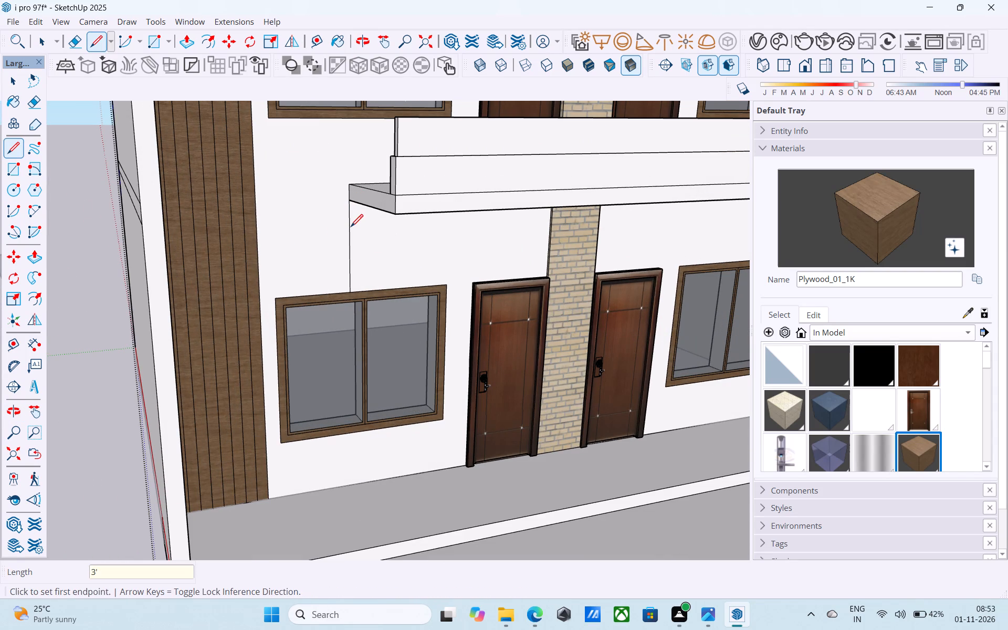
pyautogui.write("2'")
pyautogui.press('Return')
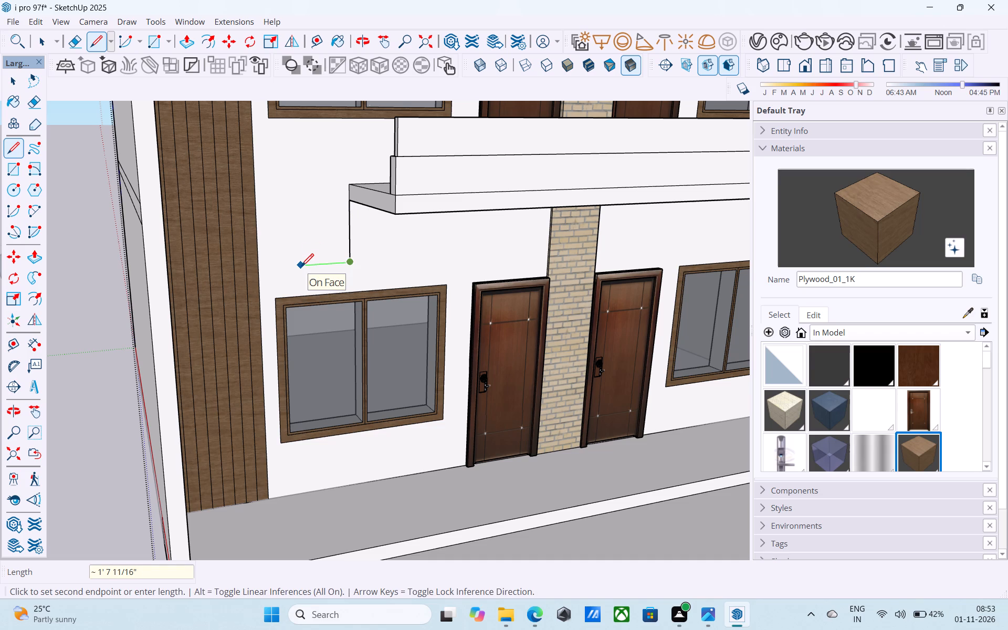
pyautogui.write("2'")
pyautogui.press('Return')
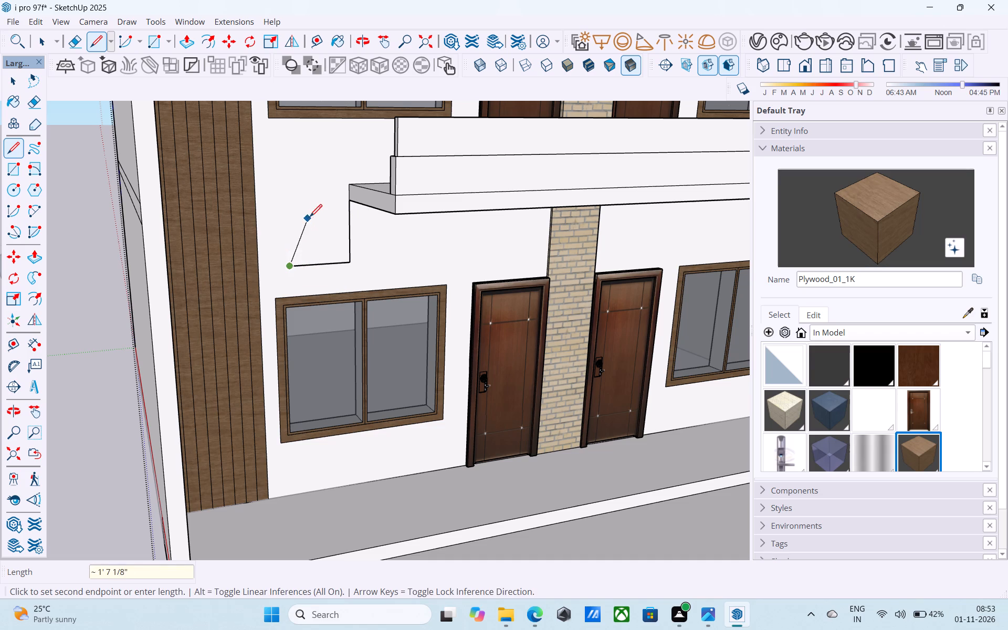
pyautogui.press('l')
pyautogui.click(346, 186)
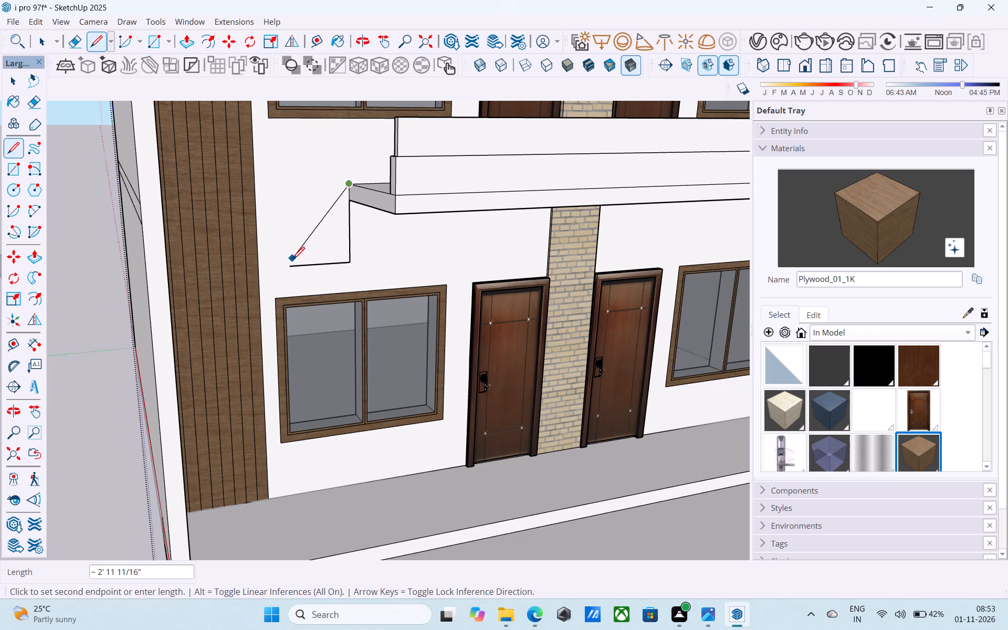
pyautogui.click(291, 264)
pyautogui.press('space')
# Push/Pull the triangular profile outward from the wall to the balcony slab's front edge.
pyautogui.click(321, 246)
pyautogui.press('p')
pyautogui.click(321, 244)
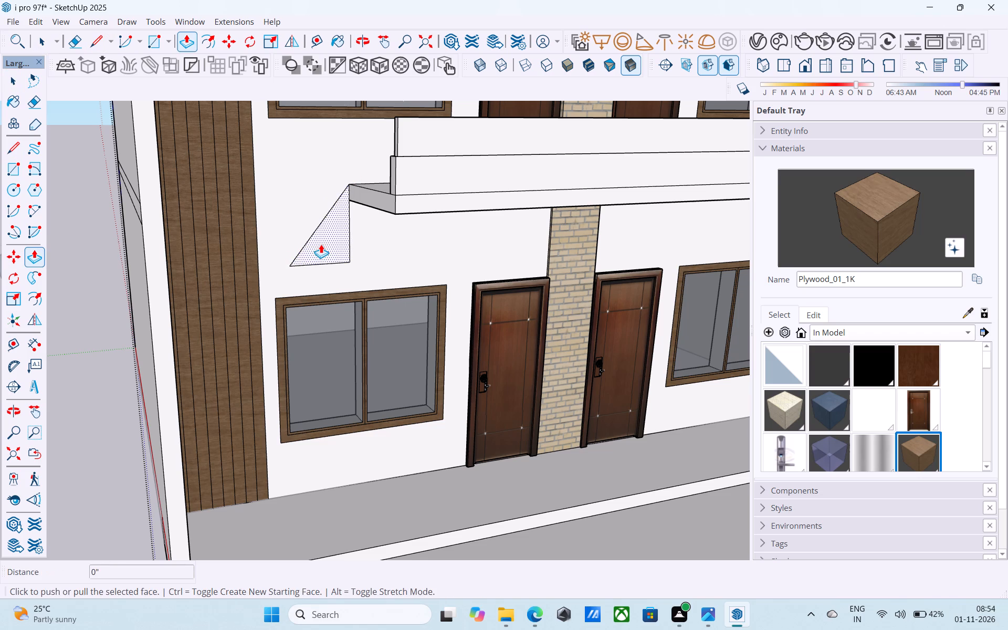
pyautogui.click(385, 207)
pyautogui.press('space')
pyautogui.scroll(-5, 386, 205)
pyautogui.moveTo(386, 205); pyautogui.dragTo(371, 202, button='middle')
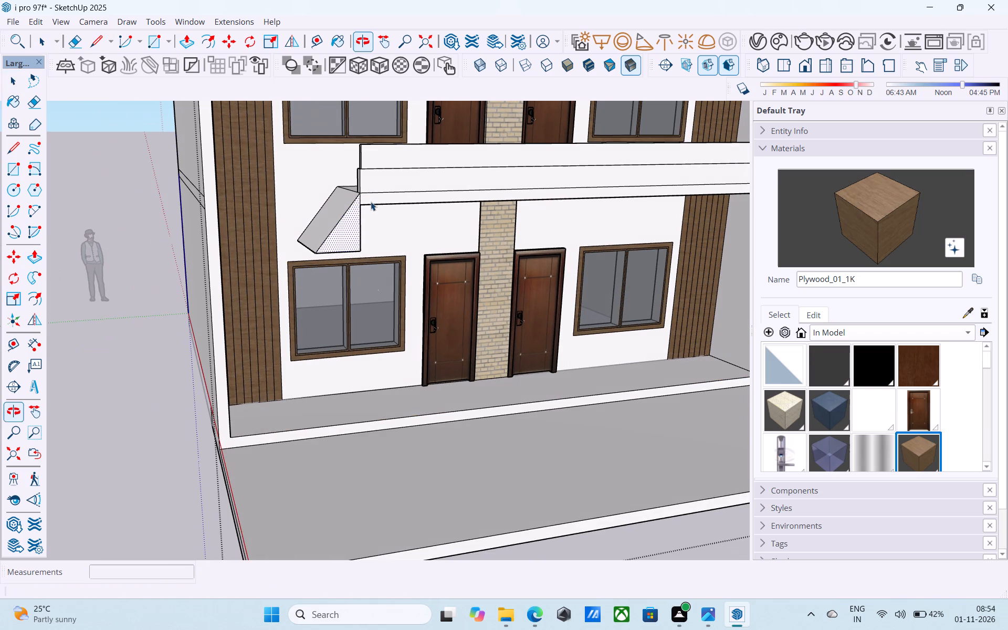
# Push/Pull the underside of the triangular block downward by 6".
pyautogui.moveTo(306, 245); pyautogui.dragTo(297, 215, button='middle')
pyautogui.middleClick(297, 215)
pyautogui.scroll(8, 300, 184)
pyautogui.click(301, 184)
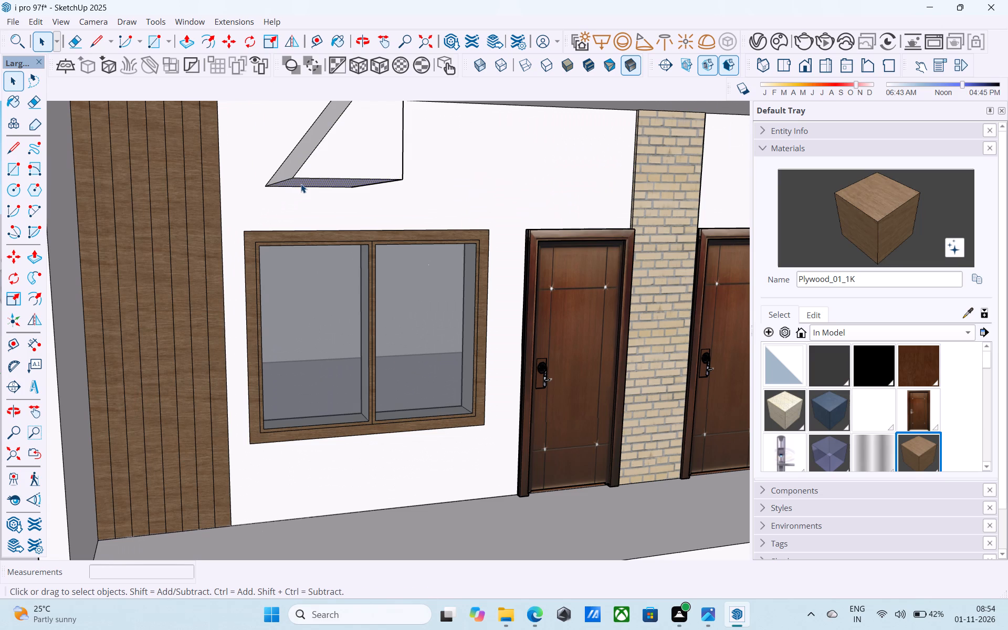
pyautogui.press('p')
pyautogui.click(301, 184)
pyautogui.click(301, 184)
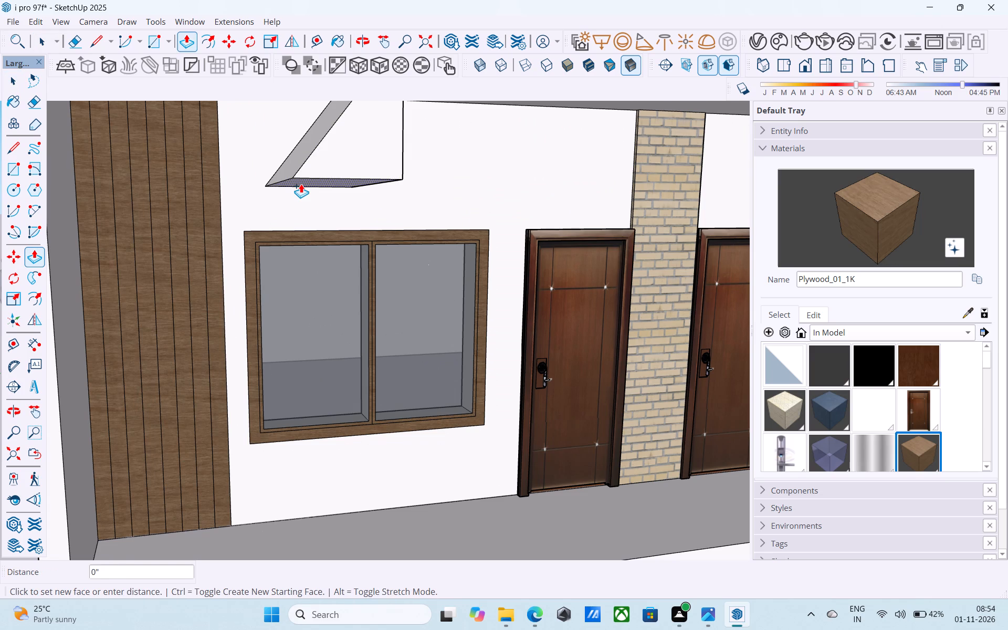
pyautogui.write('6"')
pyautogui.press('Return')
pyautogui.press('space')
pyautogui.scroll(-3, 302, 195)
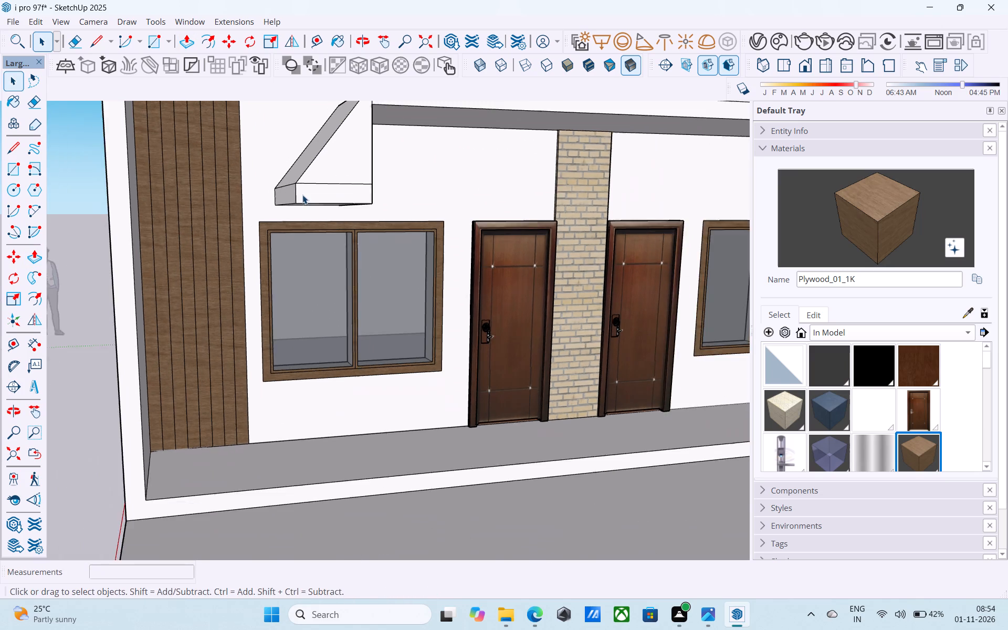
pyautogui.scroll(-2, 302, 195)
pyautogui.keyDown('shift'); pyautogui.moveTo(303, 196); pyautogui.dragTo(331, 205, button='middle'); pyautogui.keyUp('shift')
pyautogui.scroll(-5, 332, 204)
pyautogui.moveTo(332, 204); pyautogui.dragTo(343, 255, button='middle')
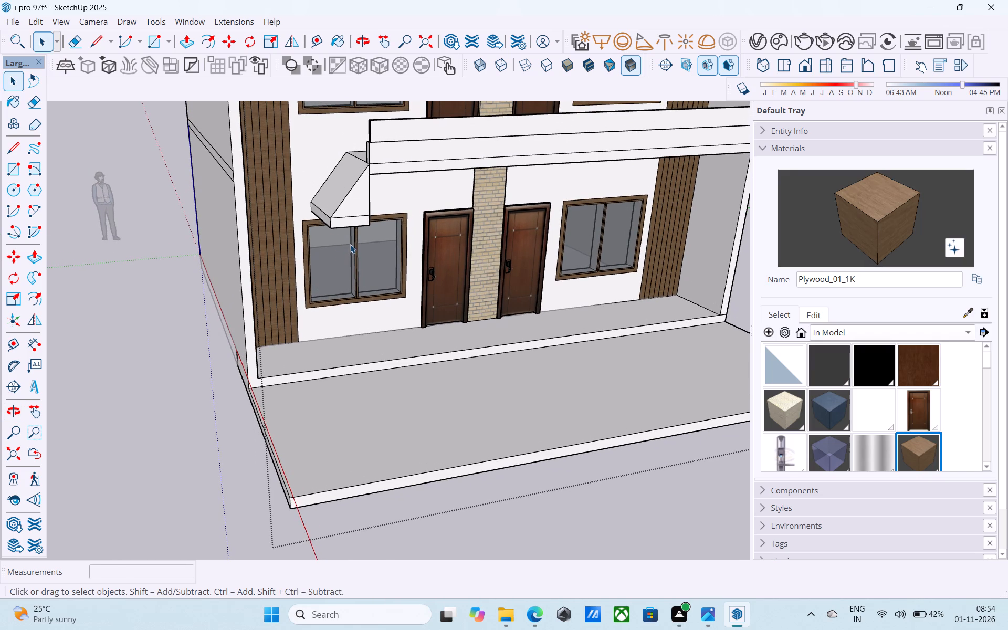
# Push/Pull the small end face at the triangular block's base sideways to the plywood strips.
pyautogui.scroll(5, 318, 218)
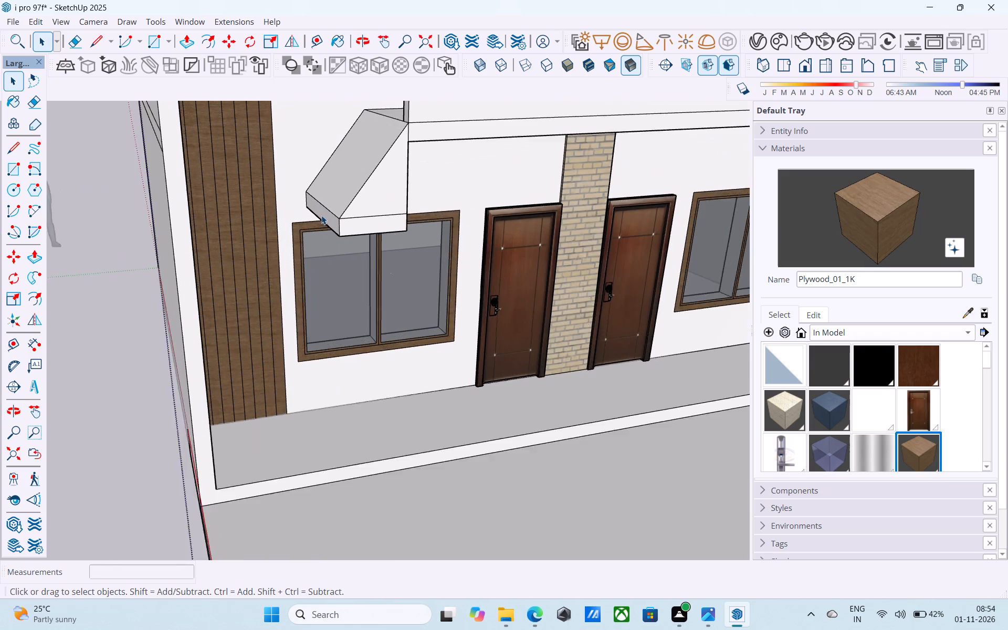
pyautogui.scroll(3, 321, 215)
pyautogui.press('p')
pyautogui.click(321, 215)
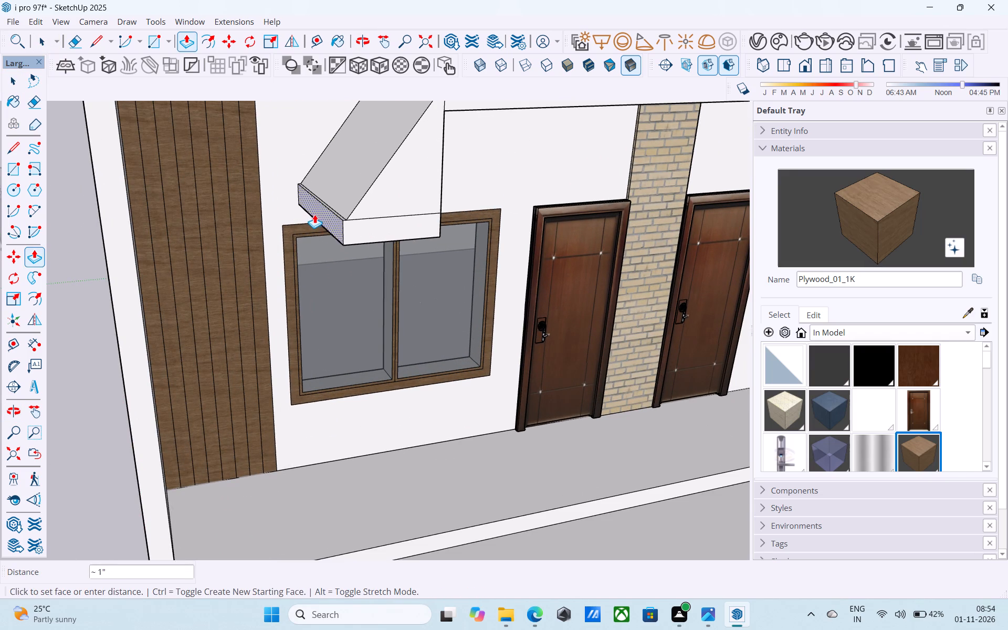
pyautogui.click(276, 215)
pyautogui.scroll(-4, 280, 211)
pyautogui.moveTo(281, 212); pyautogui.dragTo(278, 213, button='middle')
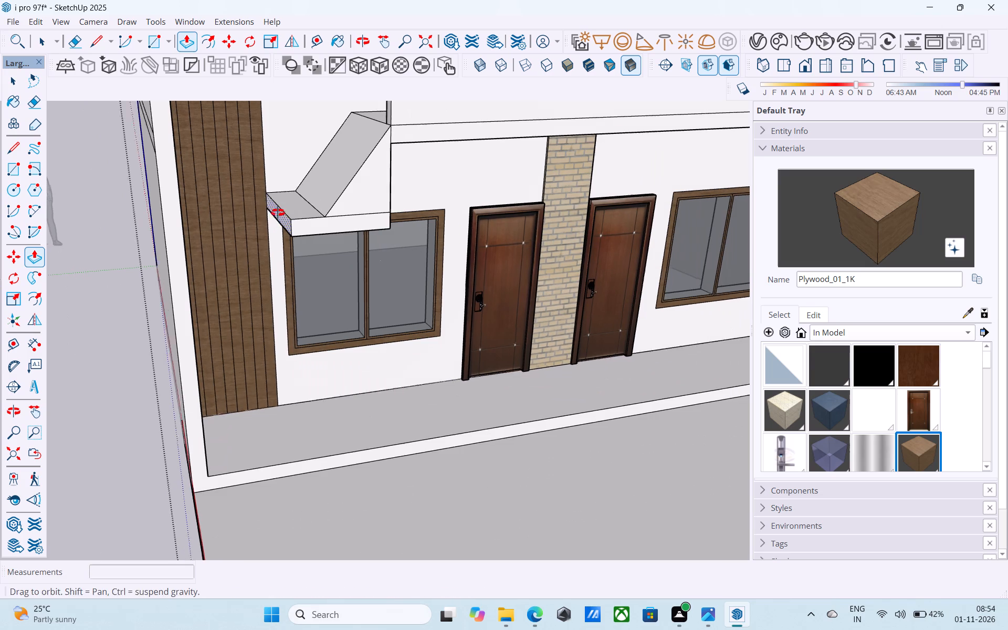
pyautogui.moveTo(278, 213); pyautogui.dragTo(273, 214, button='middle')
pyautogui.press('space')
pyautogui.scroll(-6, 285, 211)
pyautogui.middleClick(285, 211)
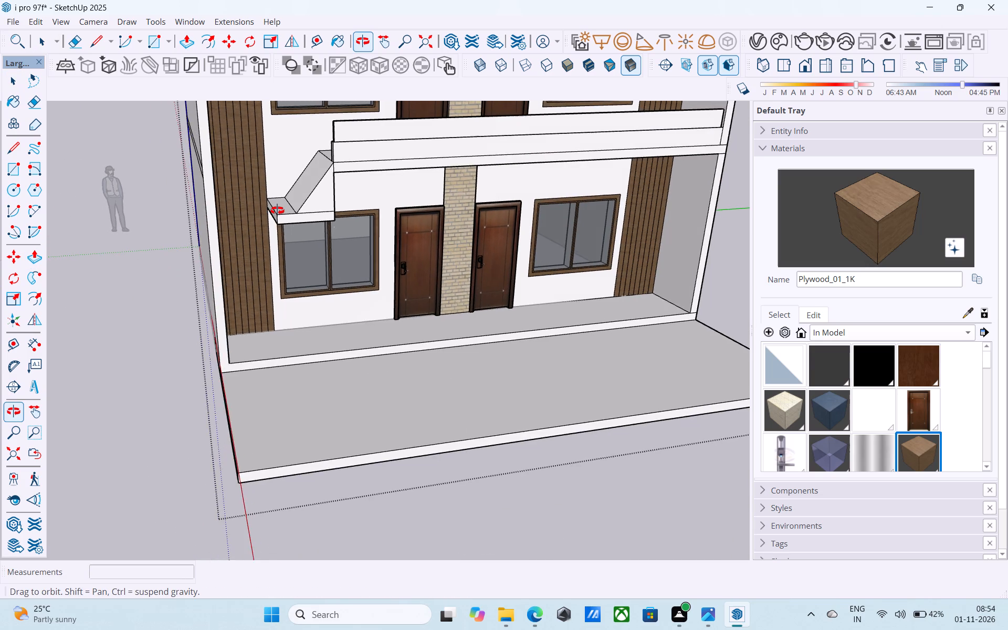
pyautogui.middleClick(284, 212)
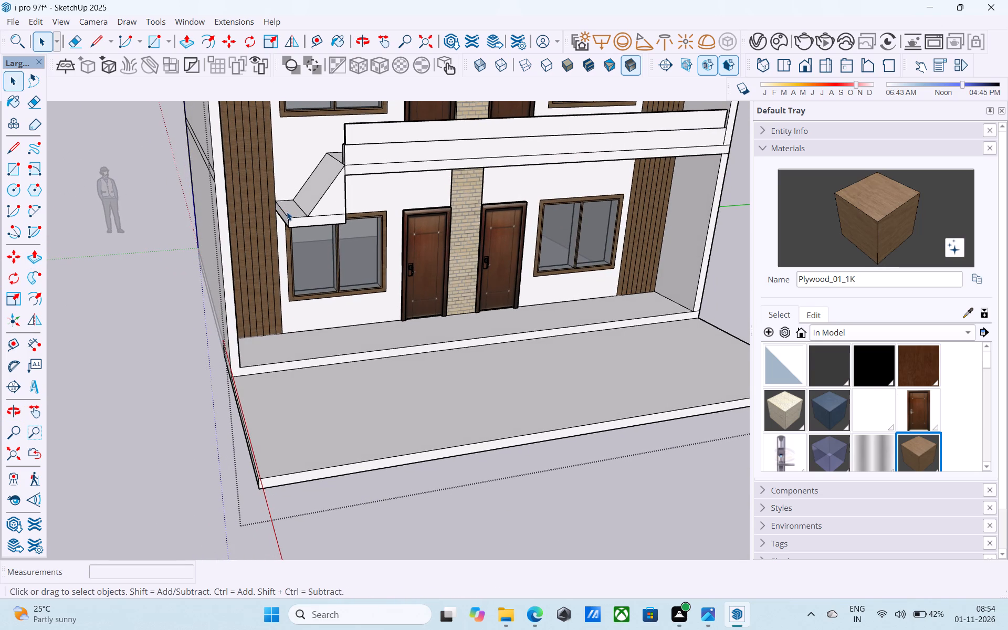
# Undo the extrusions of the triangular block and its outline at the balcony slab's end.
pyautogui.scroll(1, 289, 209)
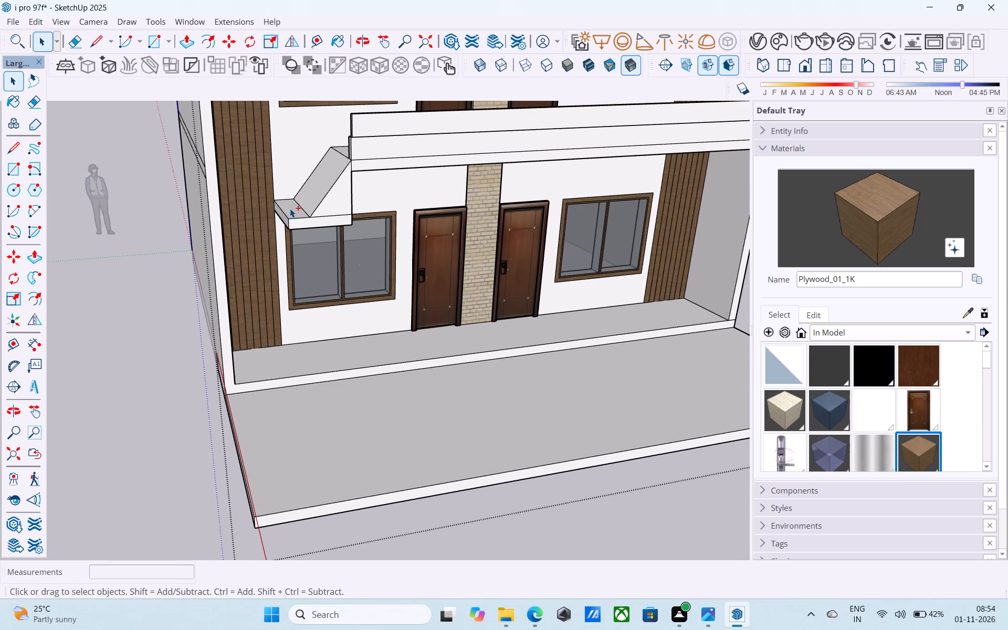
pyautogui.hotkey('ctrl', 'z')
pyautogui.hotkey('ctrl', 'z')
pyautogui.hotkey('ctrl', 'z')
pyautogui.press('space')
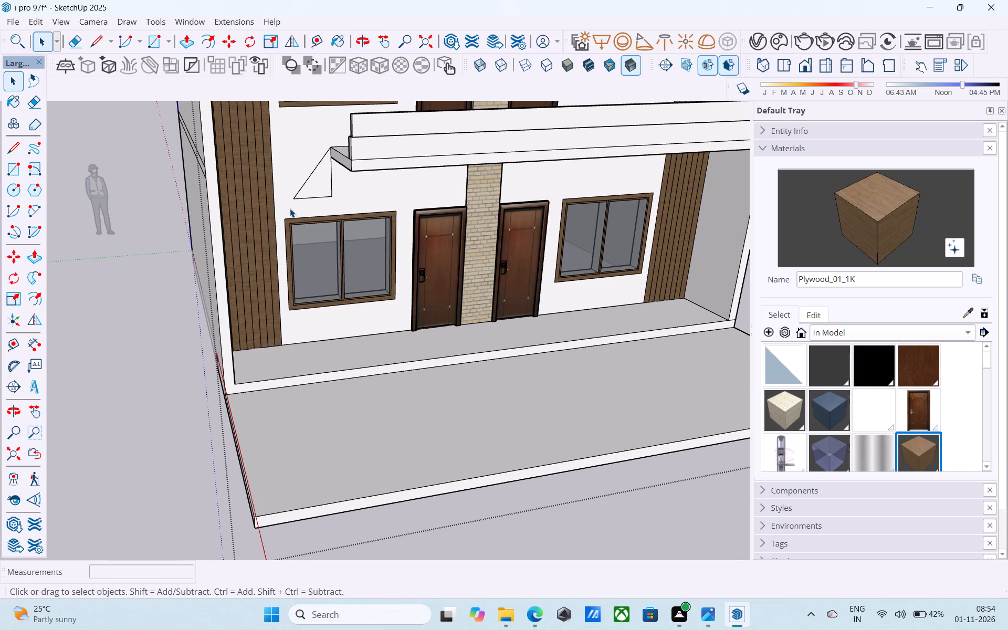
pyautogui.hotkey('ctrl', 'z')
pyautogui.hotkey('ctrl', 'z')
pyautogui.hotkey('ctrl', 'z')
# Push/Pull the open end face of the balcony slab sideways by about 3', up to the plywood strips.
pyautogui.scroll(-5, 291, 207)
pyautogui.moveTo(291, 208); pyautogui.dragTo(296, 227, button='middle')
pyautogui.scroll(-1, 291, 209)
pyautogui.scroll(1, 296, 224)
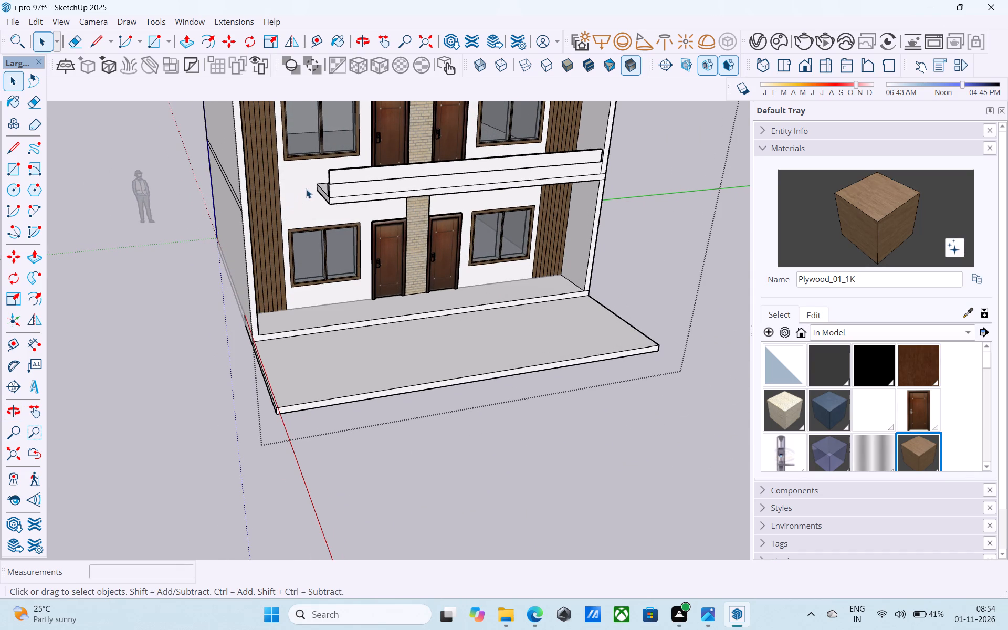
pyautogui.scroll(4, 307, 189)
pyautogui.moveTo(310, 189); pyautogui.dragTo(337, 253, button='middle')
pyautogui.scroll(11, 355, 285)
pyautogui.scroll(-5, 358, 319)
pyautogui.moveTo(358, 319); pyautogui.dragTo(364, 284, button='middle')
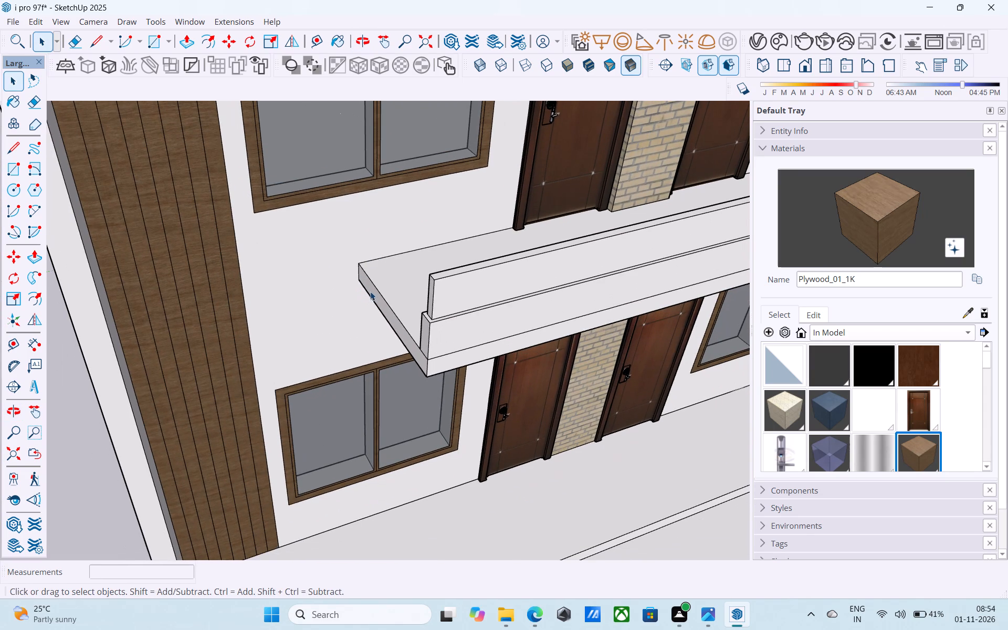
pyautogui.click(371, 290)
pyautogui.press('p')
pyautogui.click(371, 290)
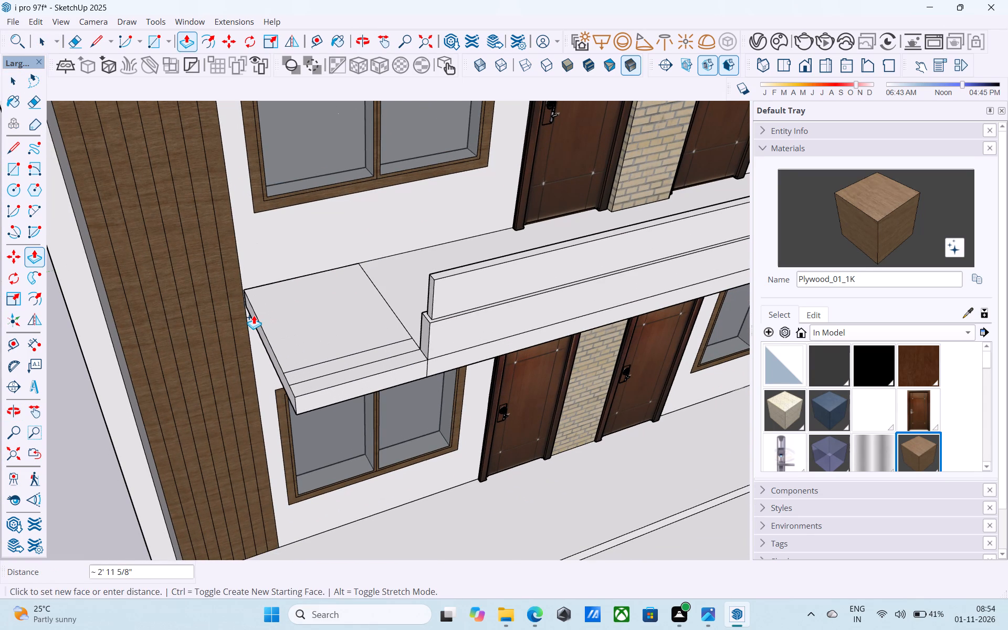
pyautogui.click(254, 315)
pyautogui.scroll(-6, 256, 314)
pyautogui.moveTo(256, 314); pyautogui.dragTo(248, 240, button='middle')
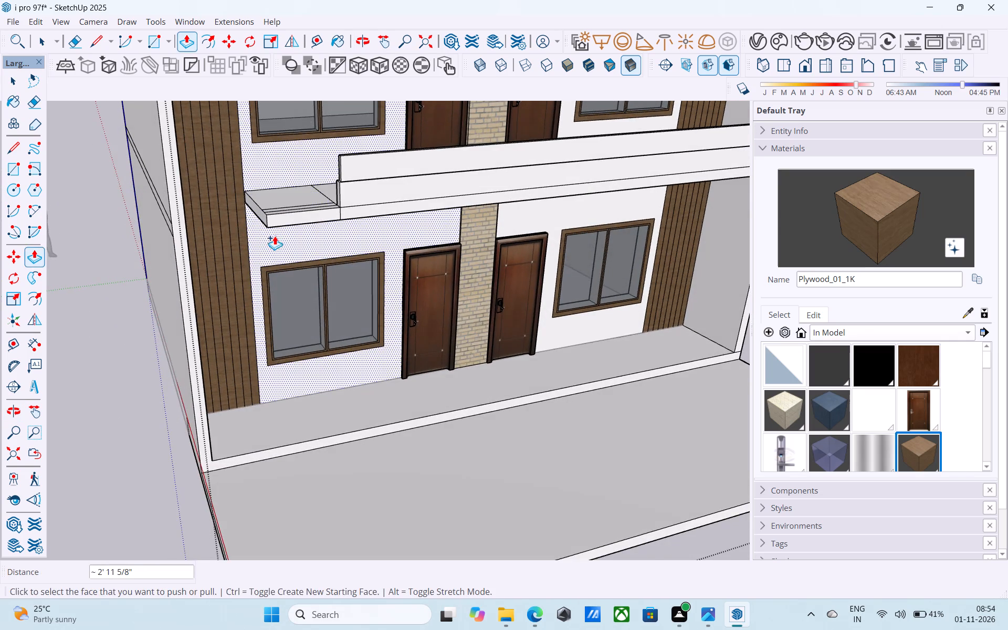
pyautogui.moveTo(273, 237); pyautogui.dragTo(252, 248, button='middle')
pyautogui.scroll(-5, 247, 255)
pyautogui.moveTo(247, 261); pyautogui.dragTo(233, 287, button='middle')
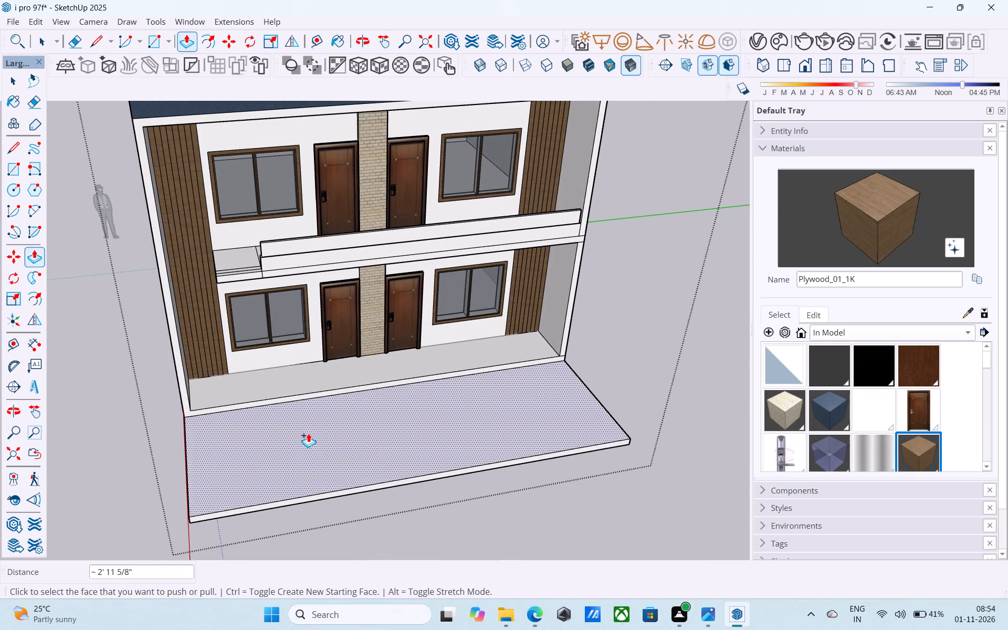
pyautogui.press('space')
# Draw a line about 10' outward from the plywood strips' base over the platform, continuing with a sloping line up to the balcony slab's corner.
pyautogui.scroll(5, 241, 274)
pyautogui.middleClick(234, 278)
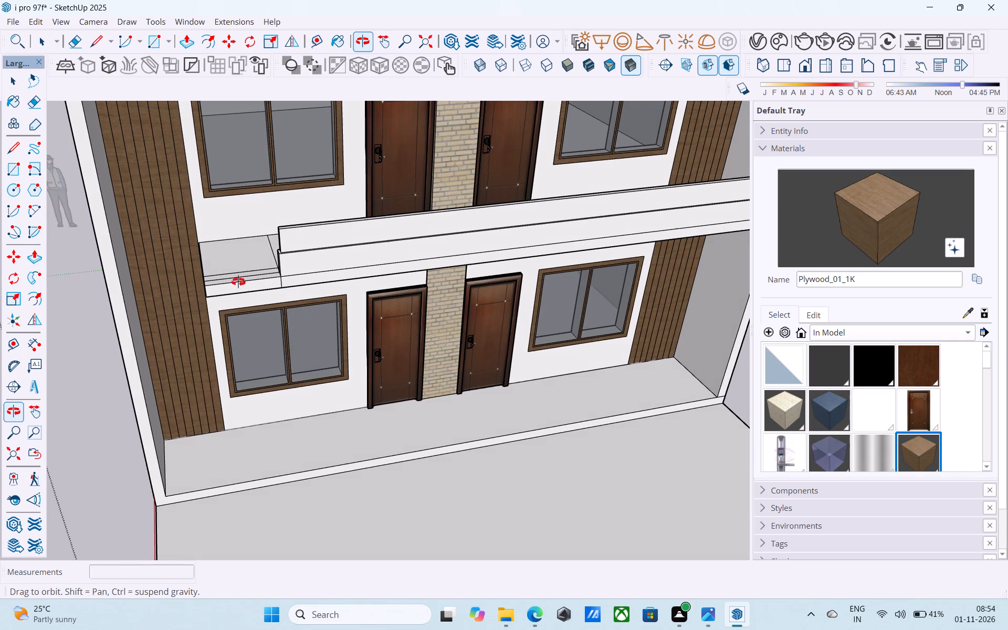
pyautogui.press('l')
pyautogui.scroll(-5, 271, 297)
pyautogui.keyDown('shift'); pyautogui.moveTo(271, 298); pyautogui.dragTo(367, 266, button='middle'); pyautogui.keyUp('shift')
pyautogui.moveTo(359, 301); pyautogui.dragTo(251, 174, button='middle')
pyautogui.scroll(4, 253, 226)
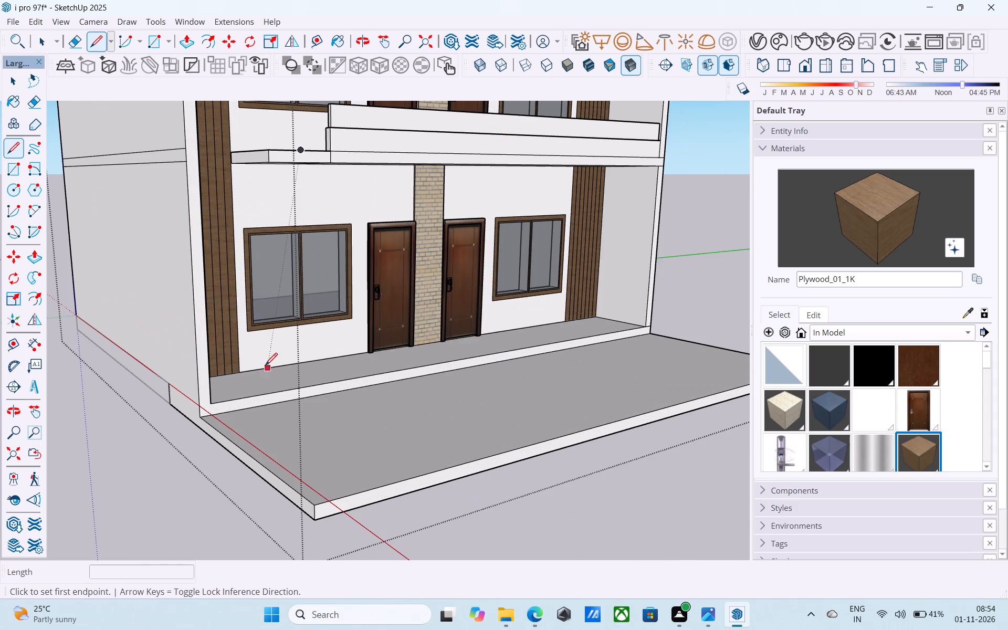
pyautogui.click(243, 373)
pyautogui.moveTo(258, 380); pyautogui.dragTo(270, 329, button='middle')
pyautogui.press('l')
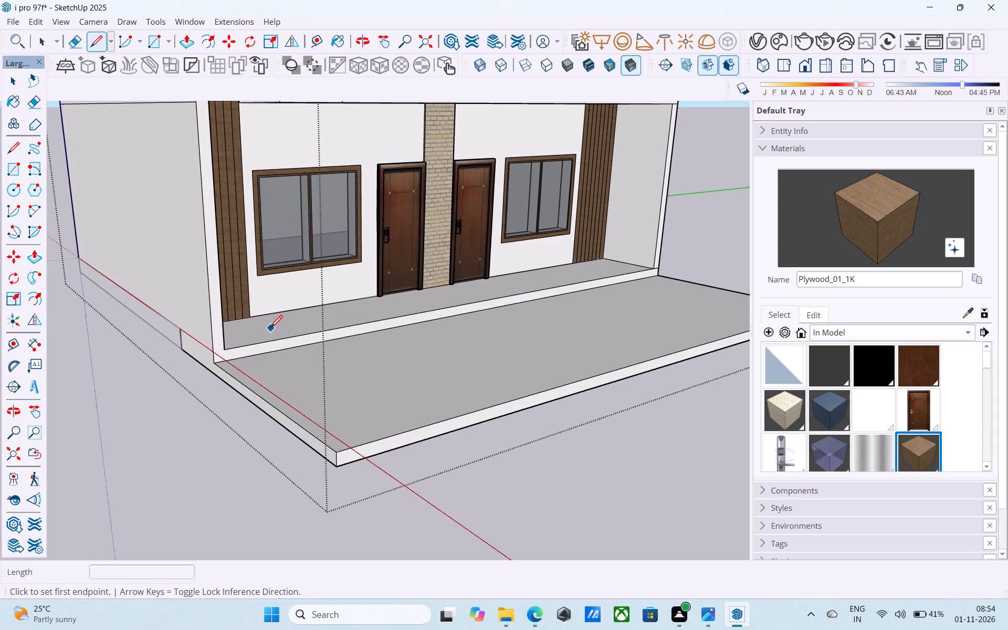
pyautogui.scroll(4, 268, 329)
pyautogui.click(247, 309)
pyautogui.scroll(-6, 247, 301)
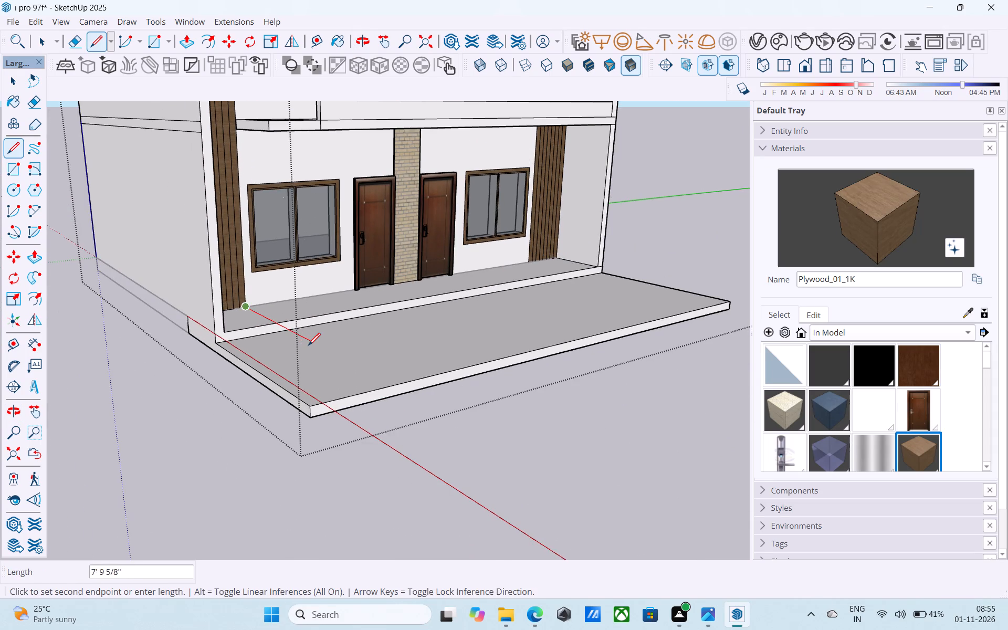
pyautogui.scroll(-4, 308, 348)
pyautogui.moveTo(308, 349); pyautogui.dragTo(314, 403, button='middle')
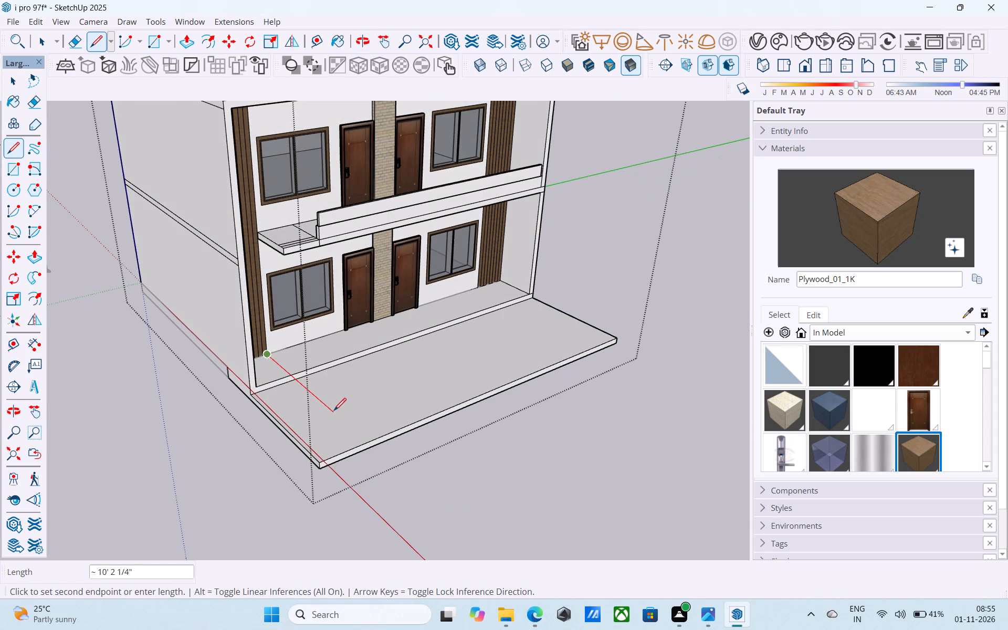
pyautogui.click(333, 406)
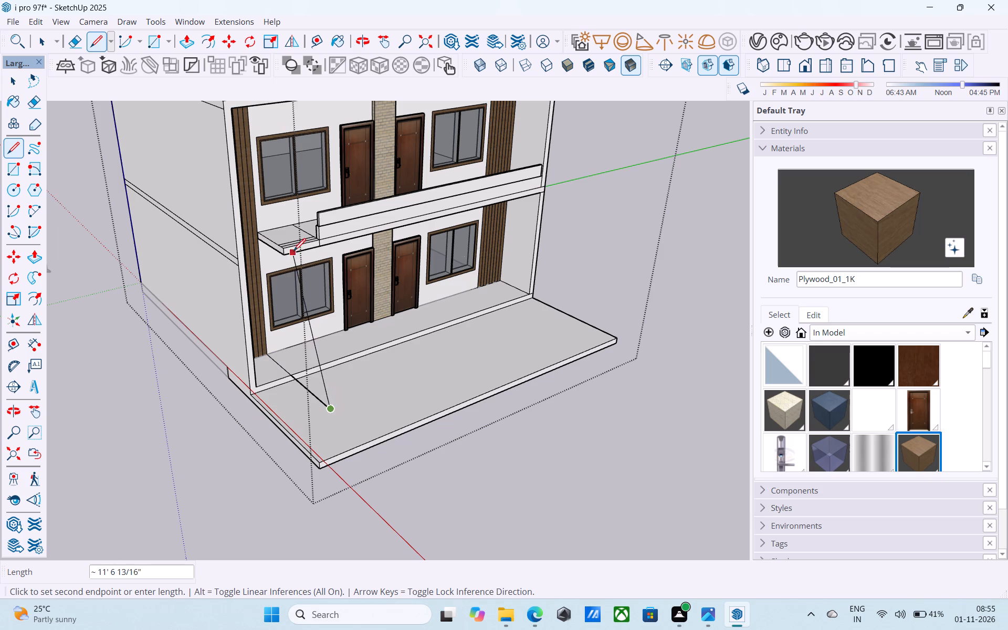
pyautogui.click(286, 254)
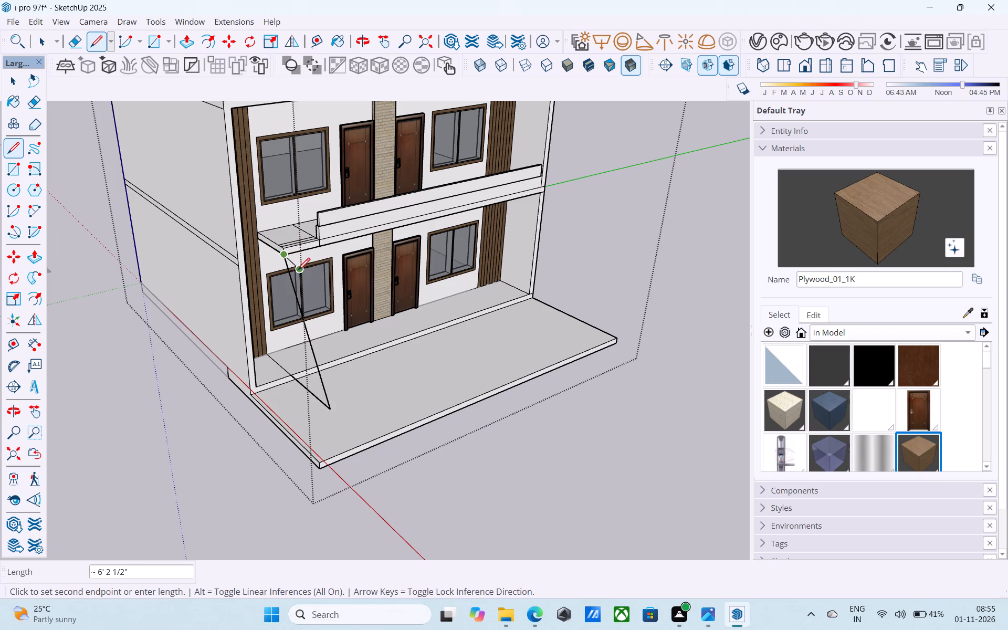
pyautogui.press('space')
# Draw a 3' line along the green axis from the foot of the sloping line.
pyautogui.press('l')
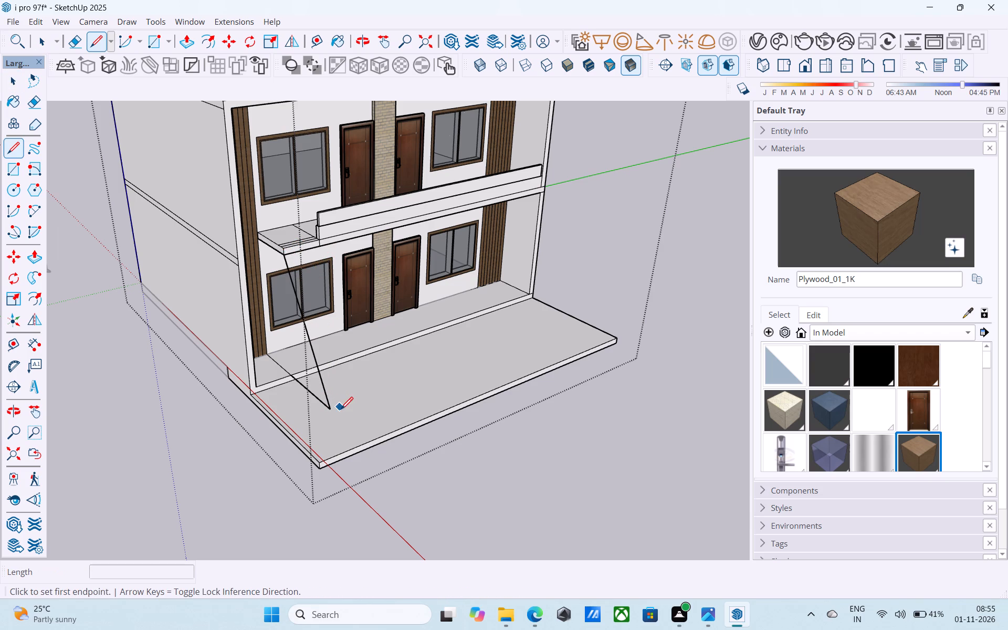
pyautogui.click(335, 406)
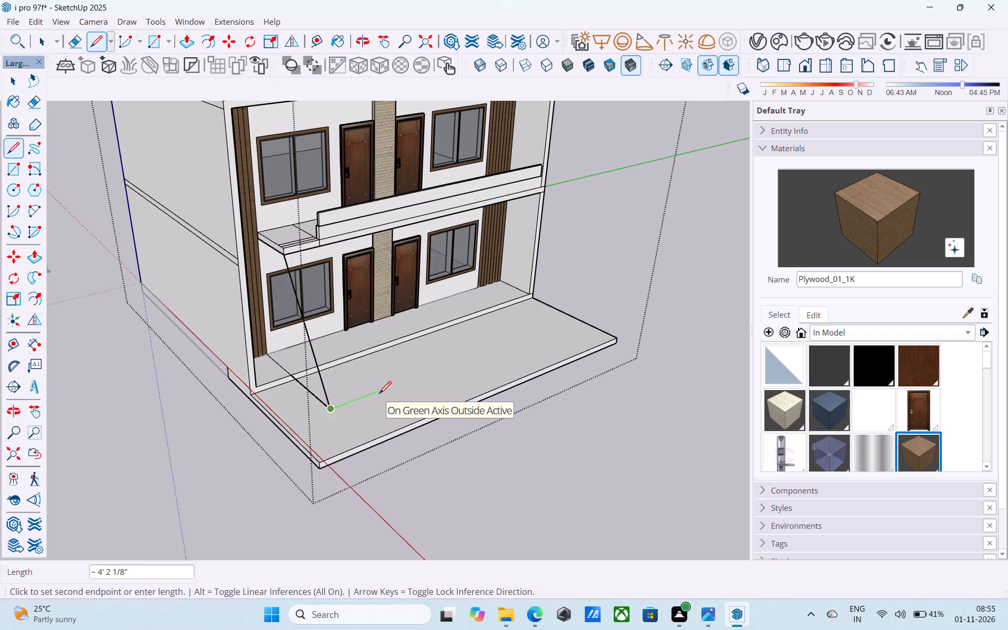
pyautogui.write("3'")
pyautogui.press('Return')
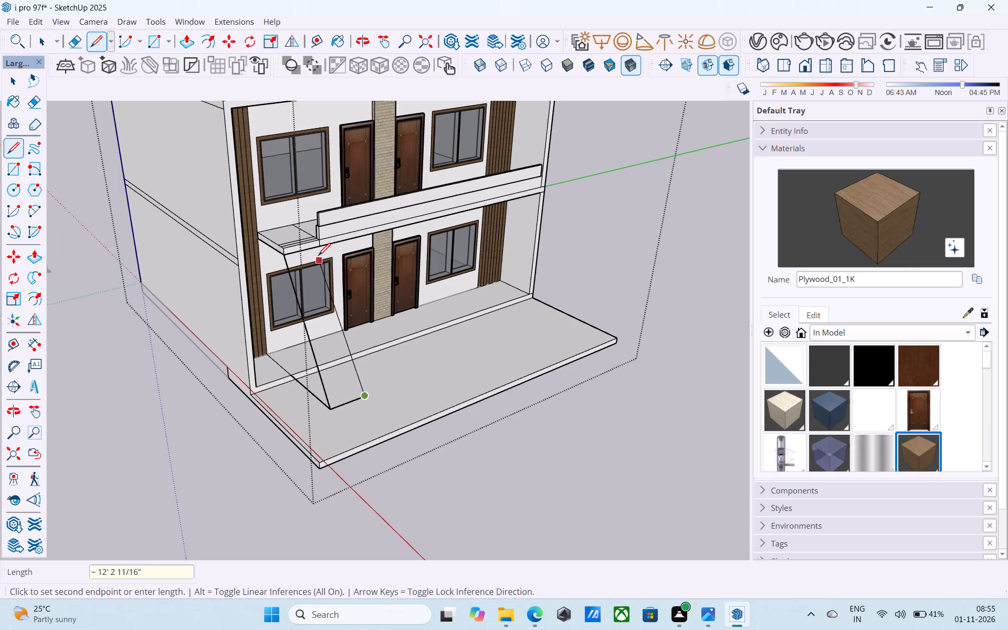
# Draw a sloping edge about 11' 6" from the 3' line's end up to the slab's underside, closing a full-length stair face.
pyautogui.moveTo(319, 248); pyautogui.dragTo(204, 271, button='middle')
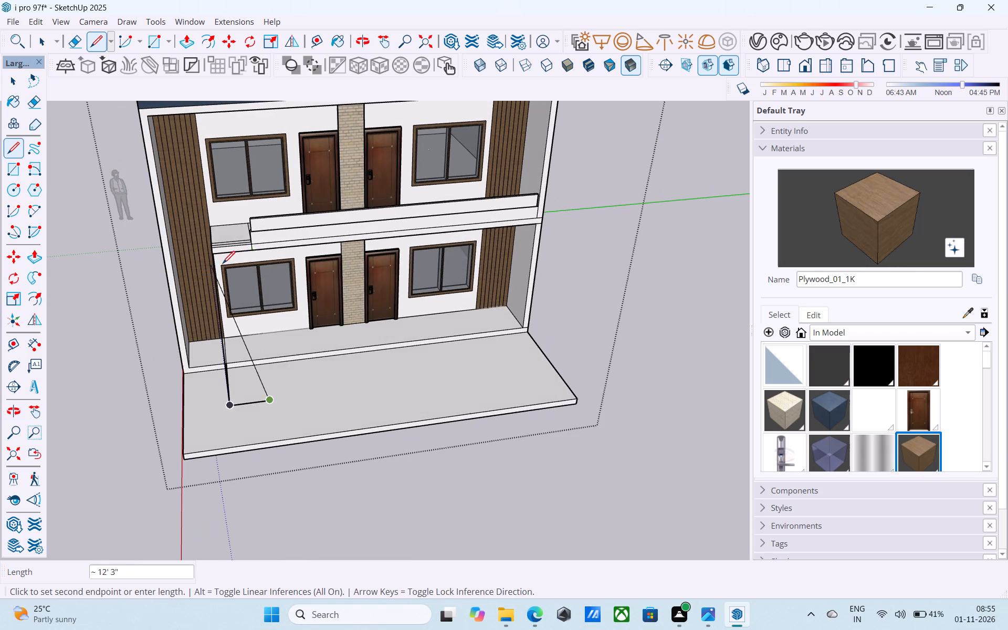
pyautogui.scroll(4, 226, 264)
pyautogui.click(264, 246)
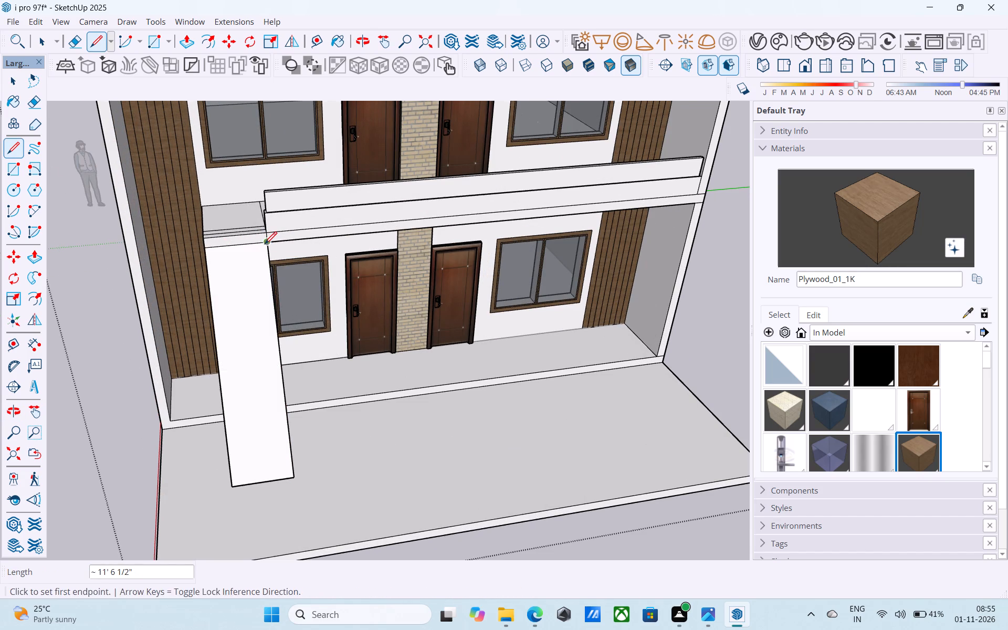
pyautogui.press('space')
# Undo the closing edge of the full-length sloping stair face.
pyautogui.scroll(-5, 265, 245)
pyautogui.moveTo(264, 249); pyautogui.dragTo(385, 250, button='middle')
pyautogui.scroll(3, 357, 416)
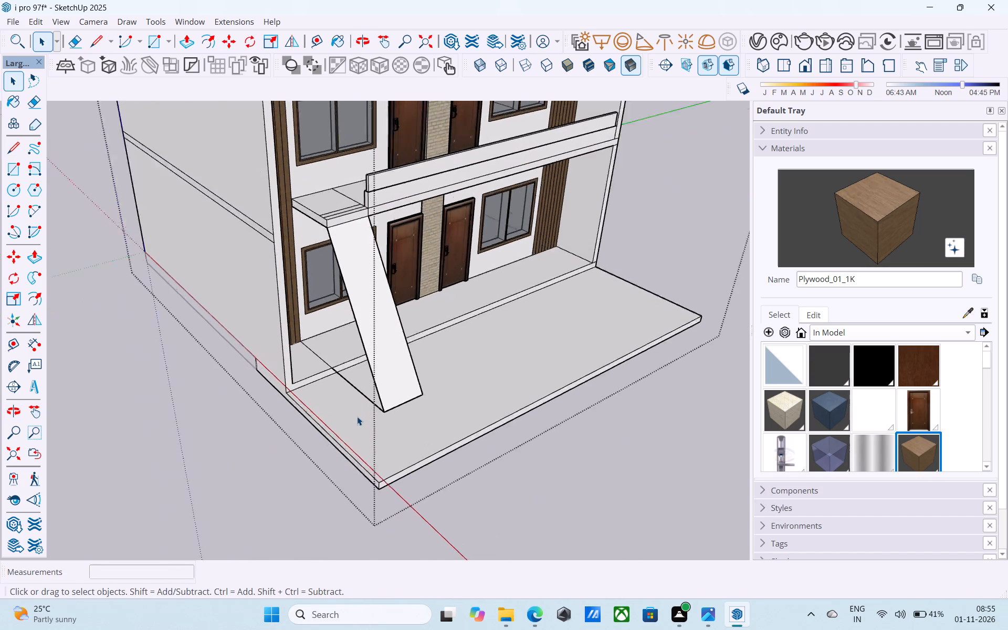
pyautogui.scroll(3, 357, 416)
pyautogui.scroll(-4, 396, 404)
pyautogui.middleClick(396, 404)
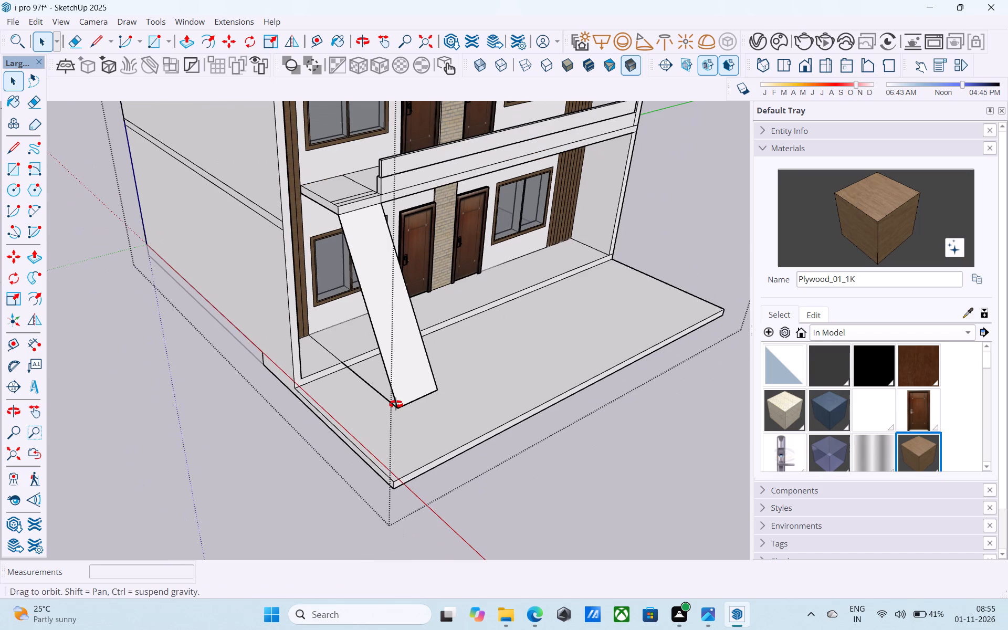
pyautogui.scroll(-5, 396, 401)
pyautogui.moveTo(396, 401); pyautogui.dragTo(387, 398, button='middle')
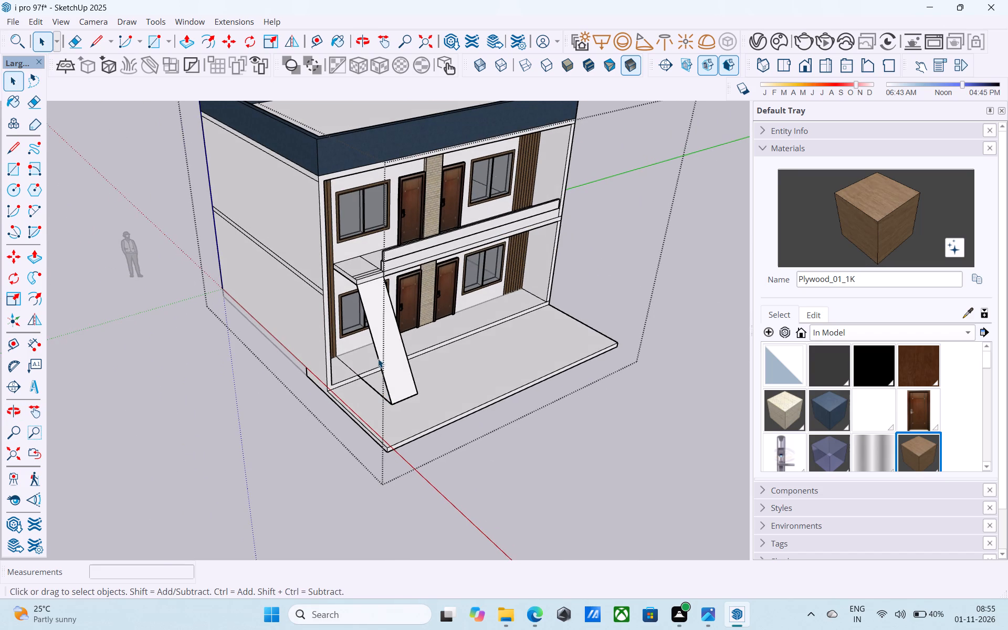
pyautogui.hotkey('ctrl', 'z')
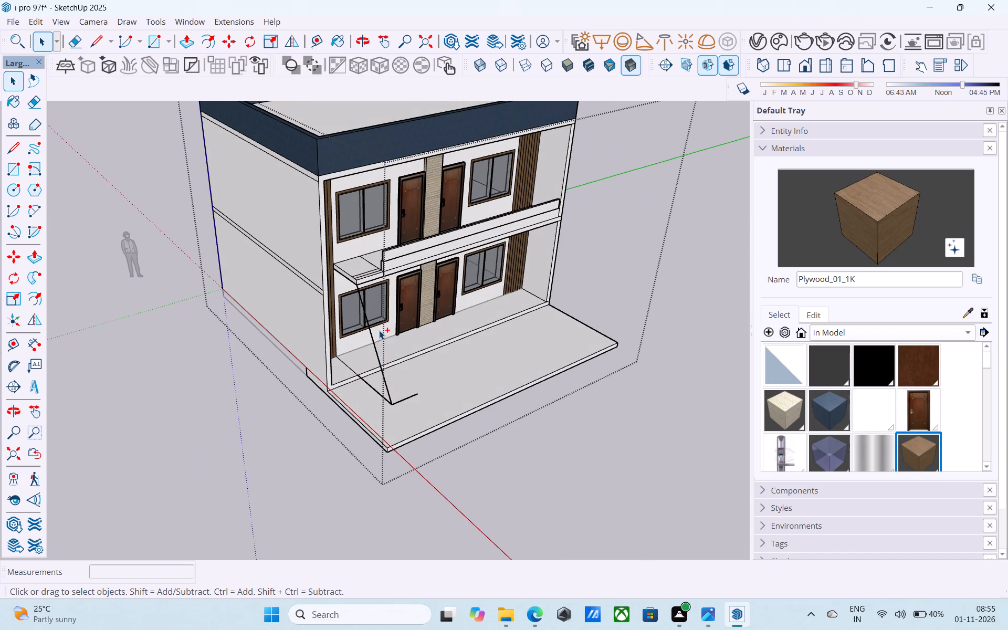
# Draw a 3' line along the green axis from the midpoint of the sloping line.
pyautogui.scroll(4, 362, 379)
pyautogui.keyDown('shift'); pyautogui.moveTo(367, 372); pyautogui.dragTo(379, 477, button='middle'); pyautogui.keyUp('shift')
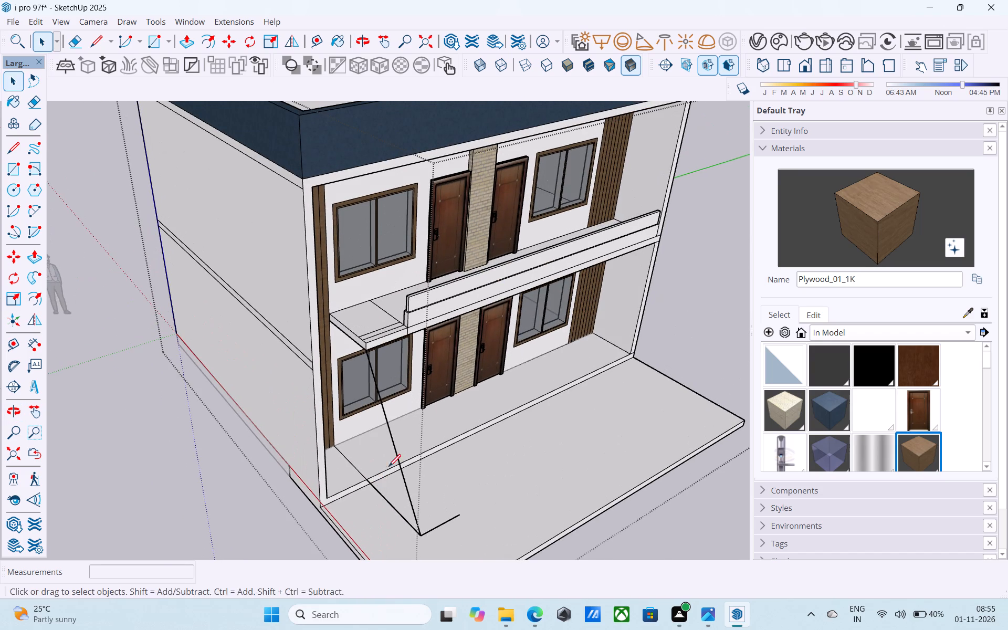
pyautogui.press('l')
pyautogui.click(394, 442)
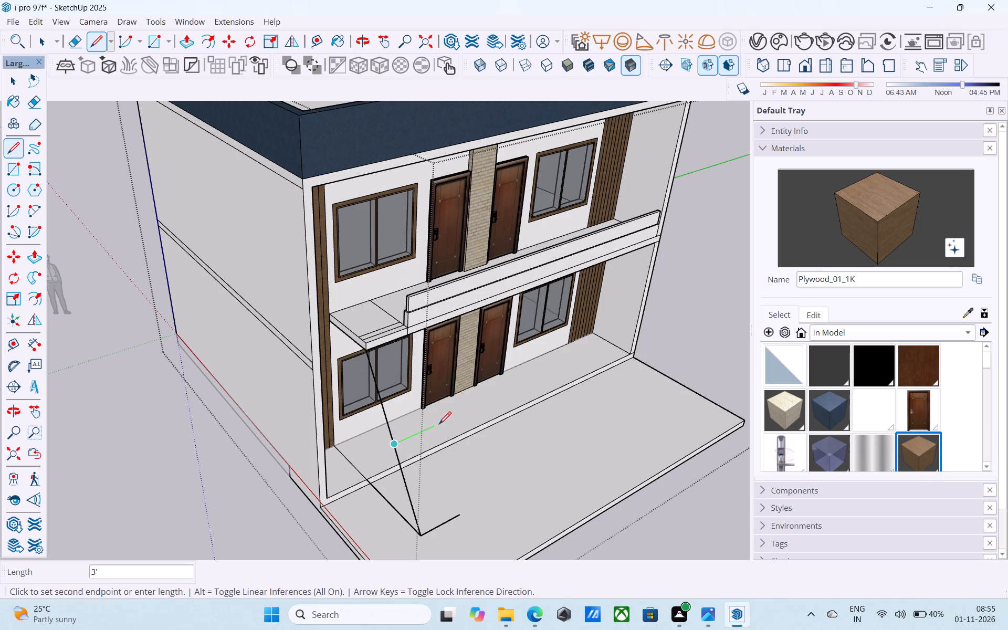
pyautogui.click(439, 425)
pyautogui.press('space')
# Draw an edge from the slab's lower edge beneath the railing end to the midpoint line's free end, closing the upper flight face.
pyautogui.press('l')
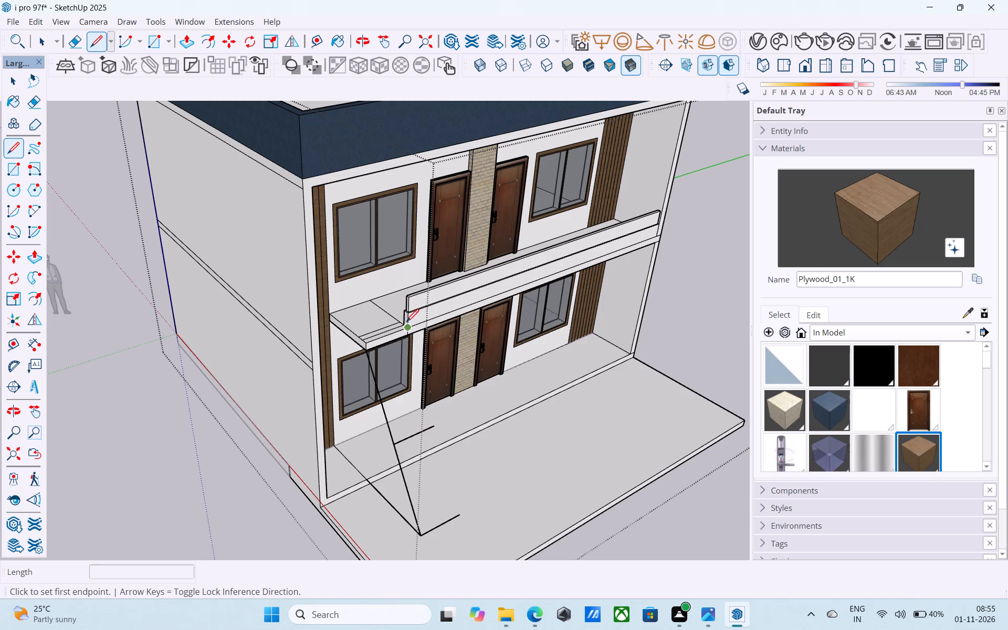
pyautogui.scroll(6, 412, 337)
pyautogui.click(405, 333)
pyautogui.scroll(-4, 405, 332)
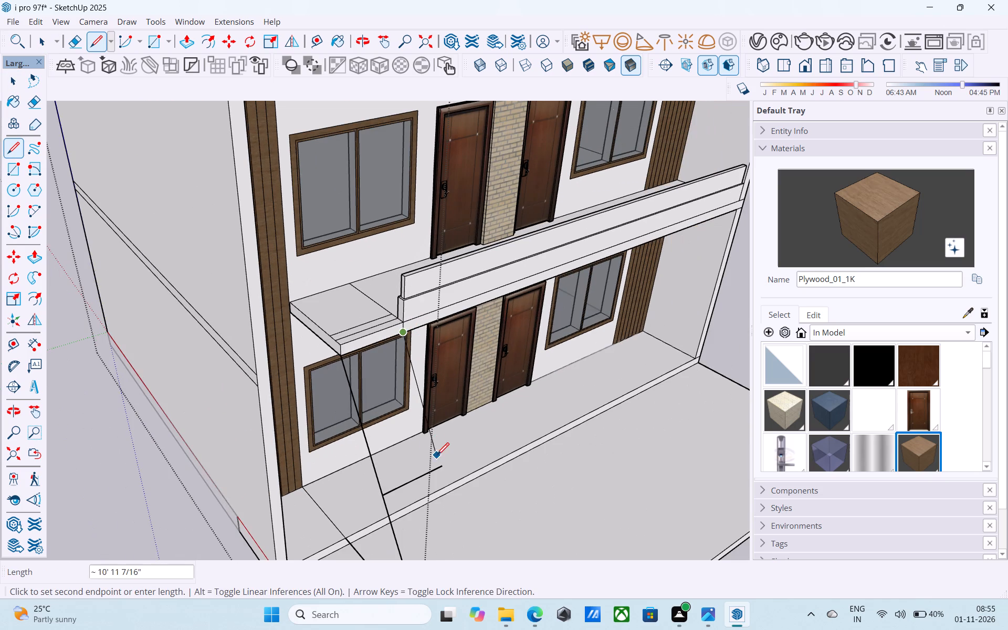
pyautogui.click(442, 468)
pyautogui.press('space')
pyautogui.scroll(-5, 443, 468)
pyautogui.moveTo(443, 468); pyautogui.dragTo(423, 461, button='middle')
pyautogui.scroll(2, 381, 484)
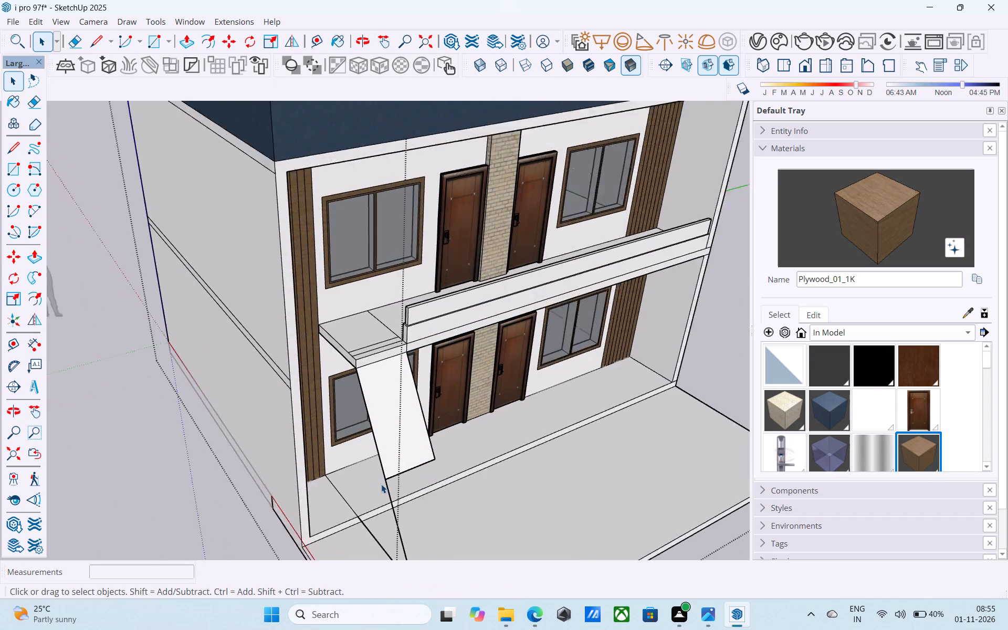
# Draw a 2' landing edge outward along the red axis from the upper flight's lower corner at the sloping line.
pyautogui.scroll(2, 381, 484)
pyautogui.press('l')
pyautogui.click(392, 479)
pyautogui.scroll(-3, 393, 475)
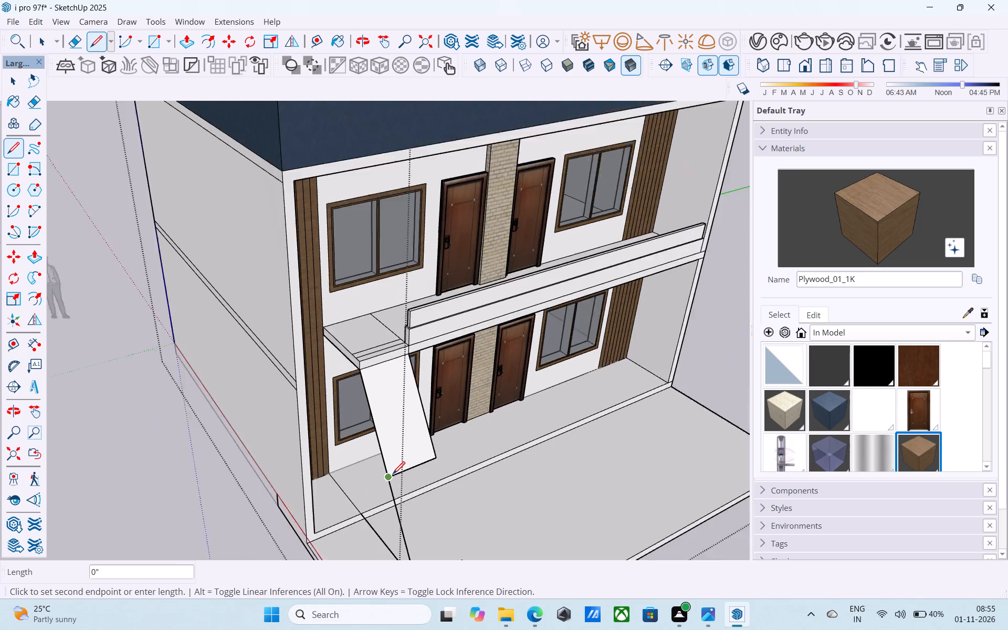
pyautogui.scroll(-2, 393, 475)
pyautogui.moveTo(393, 475); pyautogui.dragTo(417, 487, button='middle')
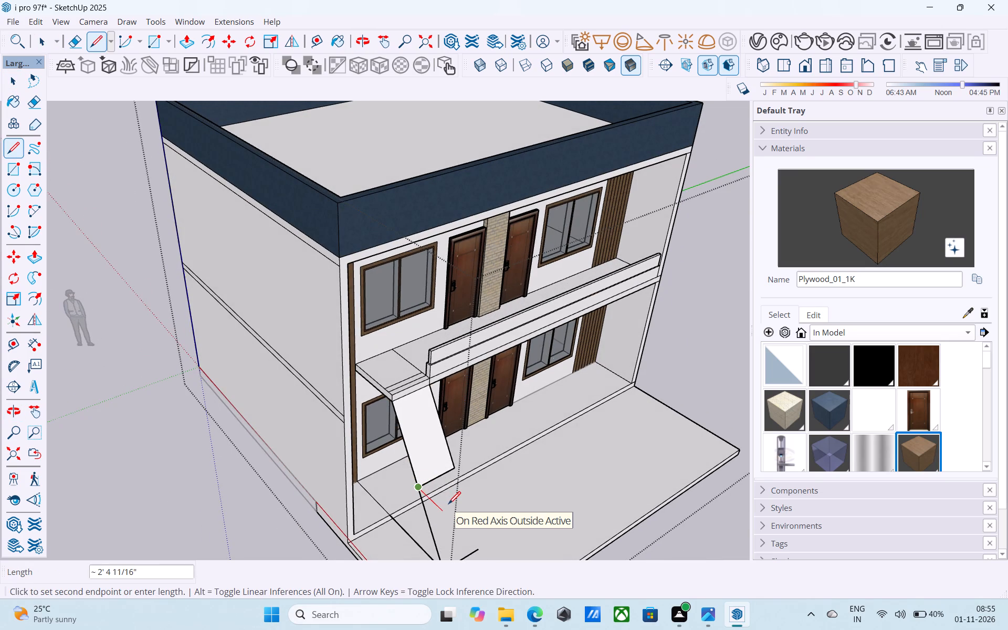
pyautogui.write("2'")
pyautogui.press('Return')
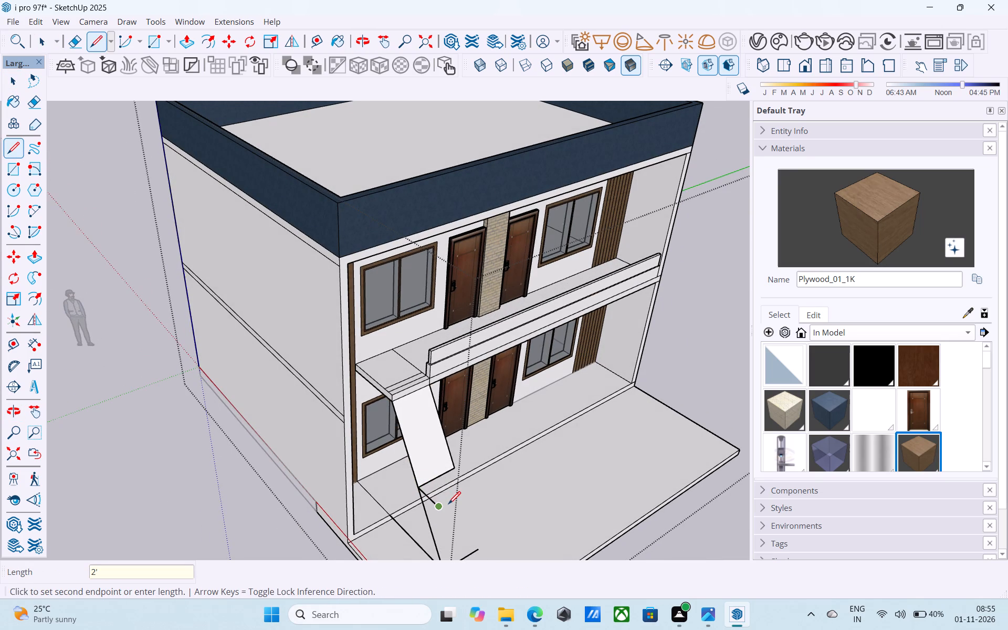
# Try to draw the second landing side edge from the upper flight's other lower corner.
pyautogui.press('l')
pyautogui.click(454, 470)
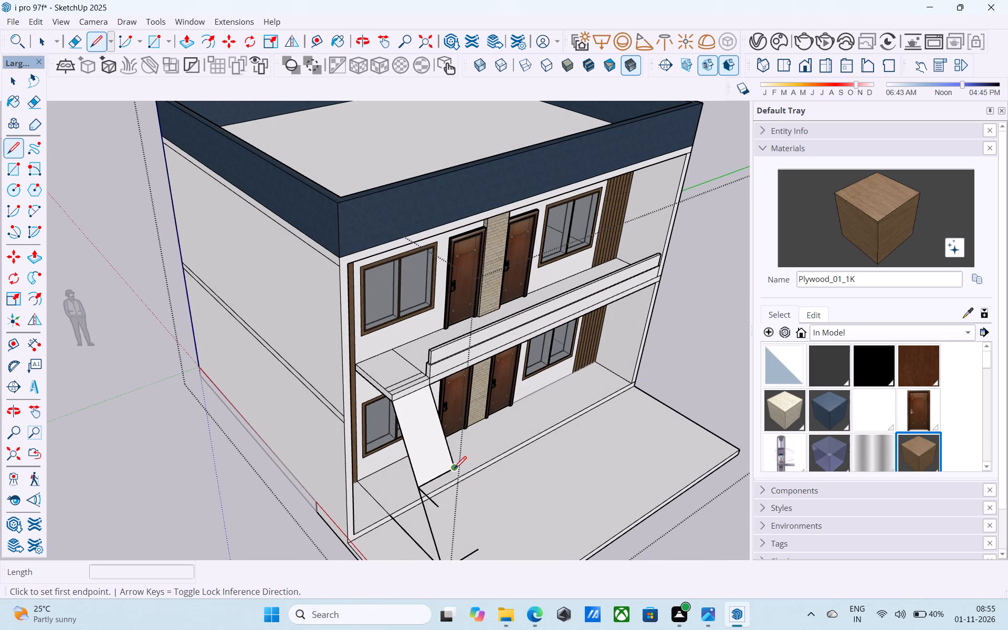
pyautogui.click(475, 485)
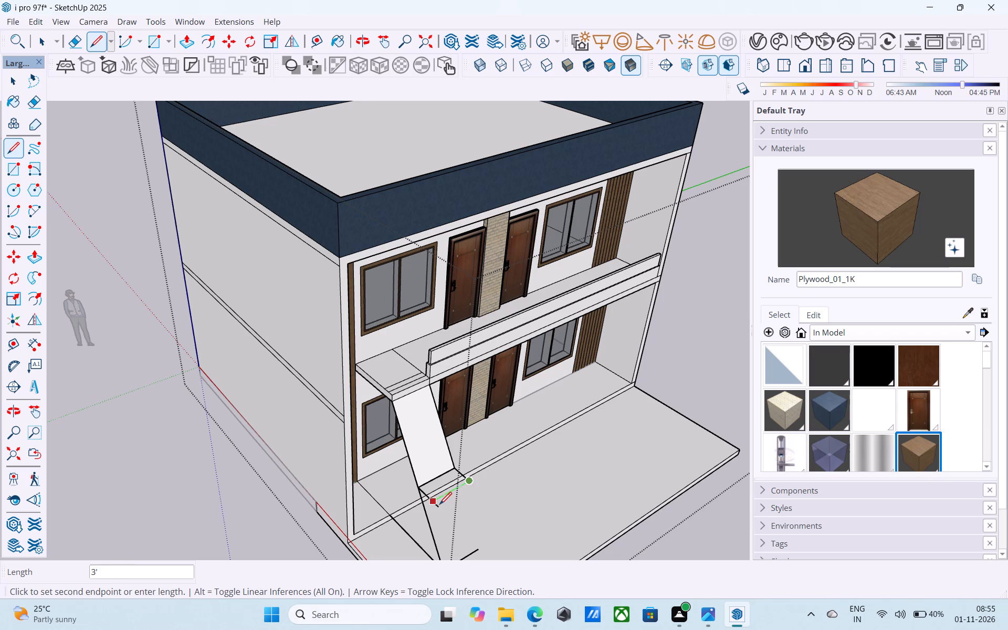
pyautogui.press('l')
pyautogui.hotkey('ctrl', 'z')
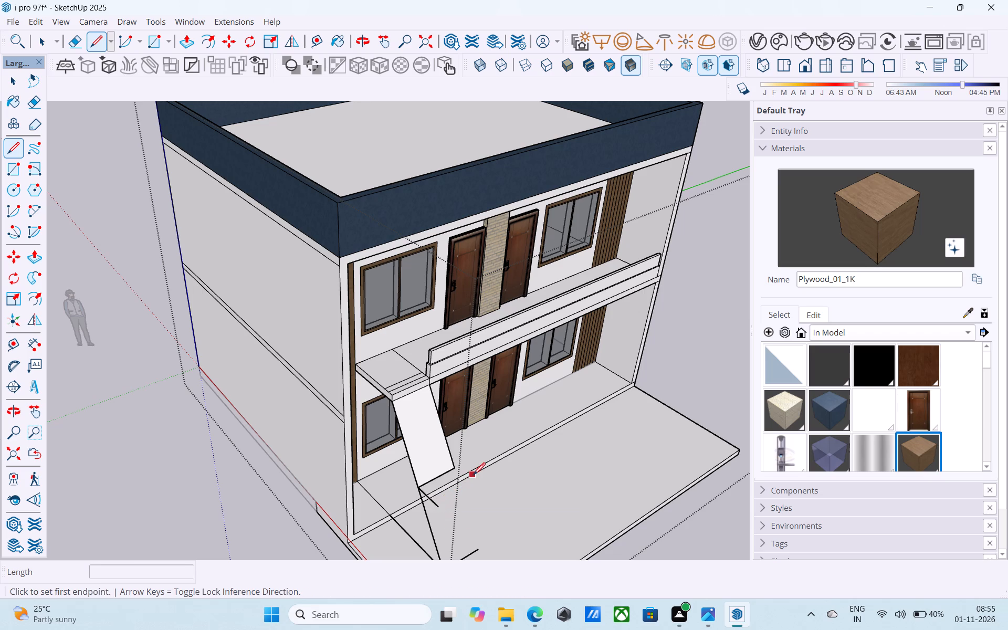
# Draw the landing's other 2' side edge and its 3' front edge to close the landing outline.
pyautogui.click(455, 470)
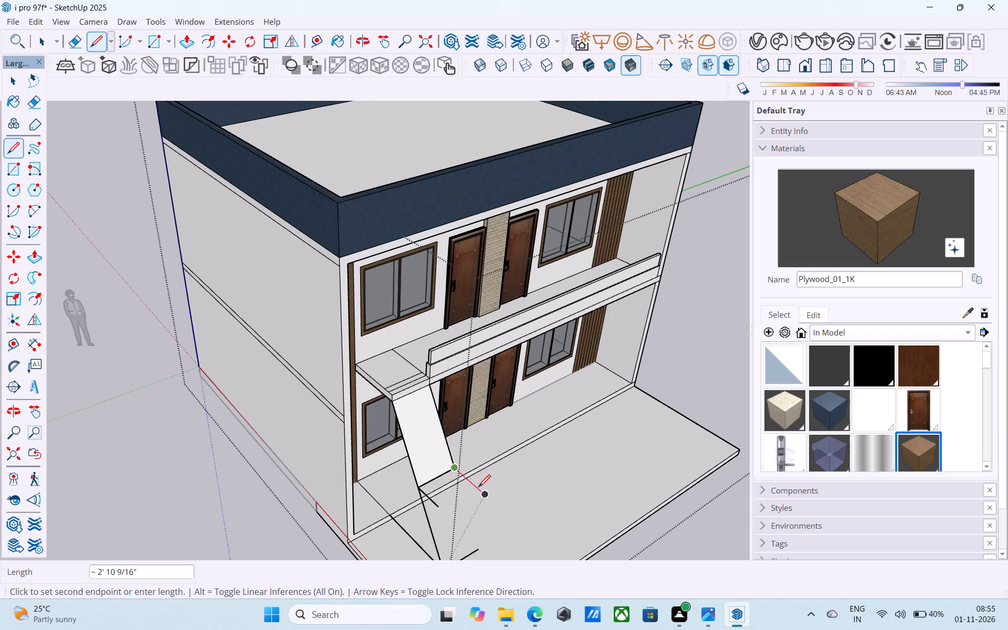
pyautogui.scroll(9, 458, 499)
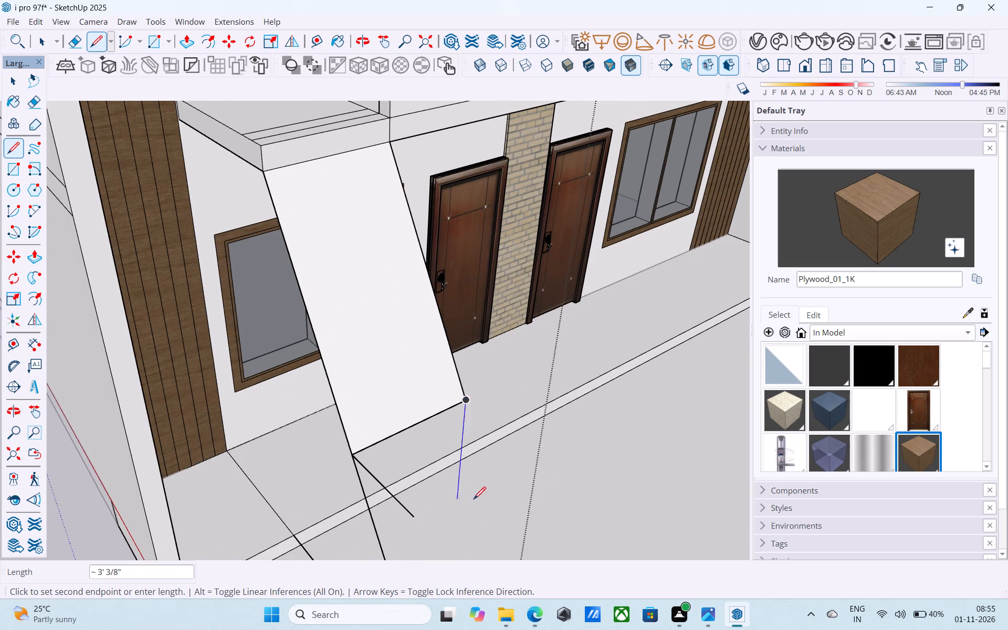
pyautogui.click(529, 459)
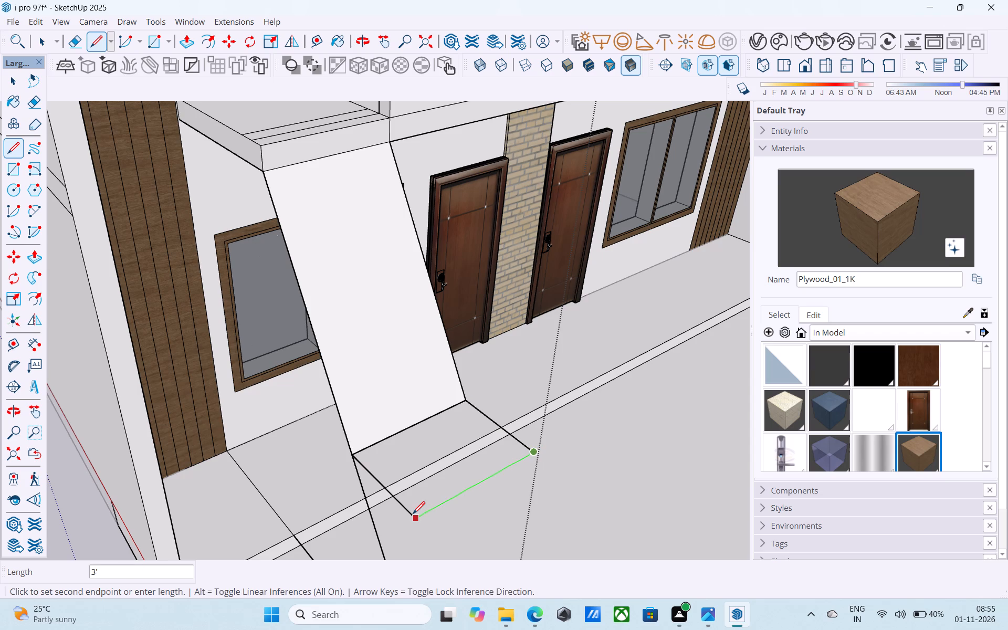
pyautogui.click(413, 515)
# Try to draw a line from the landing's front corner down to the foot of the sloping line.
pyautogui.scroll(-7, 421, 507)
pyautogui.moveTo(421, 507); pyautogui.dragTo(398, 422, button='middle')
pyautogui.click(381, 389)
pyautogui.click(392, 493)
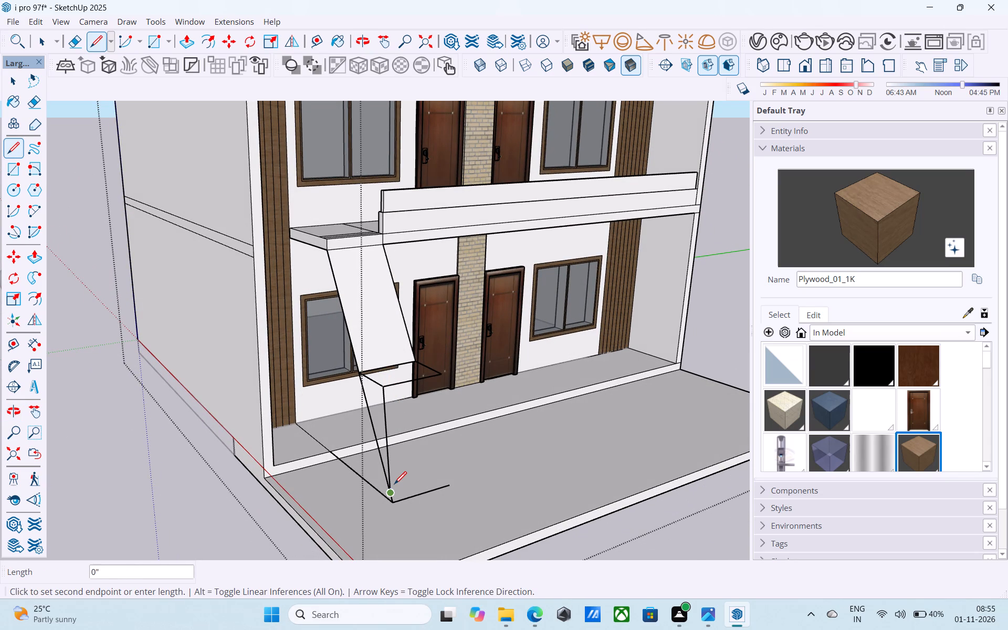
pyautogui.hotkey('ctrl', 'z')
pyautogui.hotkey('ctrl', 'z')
# Connect both front corners of the landing to the 3' line's ends at the platform with edges about 5' 1", closing the lower flight face.
pyautogui.click(386, 385)
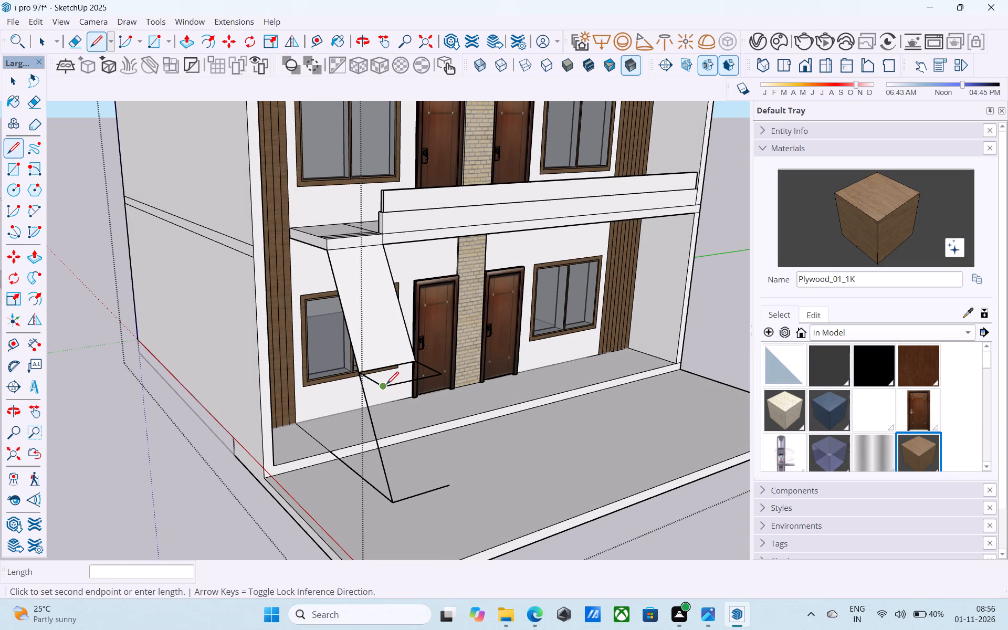
pyautogui.click(397, 502)
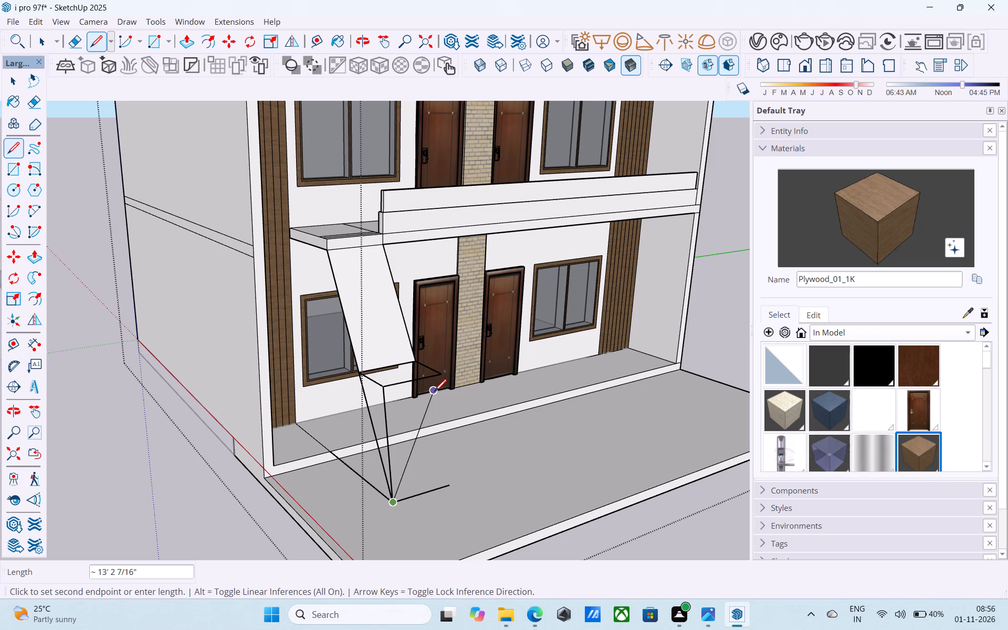
pyautogui.press('l')
pyautogui.click(439, 376)
pyautogui.click(450, 488)
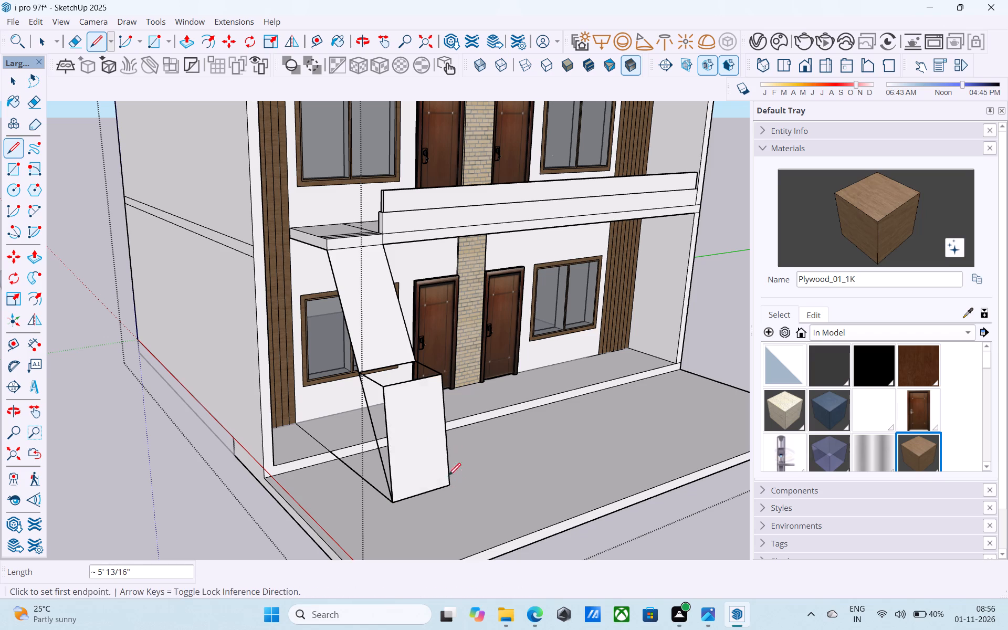
pyautogui.press('space')
# Draw a rectangle about 2' by 3' over the stair landing, between its opposite corners.
pyautogui.moveTo(412, 414); pyautogui.dragTo(408, 482, button='middle')
pyautogui.scroll(-4, 408, 481)
pyautogui.moveTo(397, 503); pyautogui.dragTo(380, 498, button='middle')
pyautogui.press('r')
pyautogui.scroll(2, 380, 488)
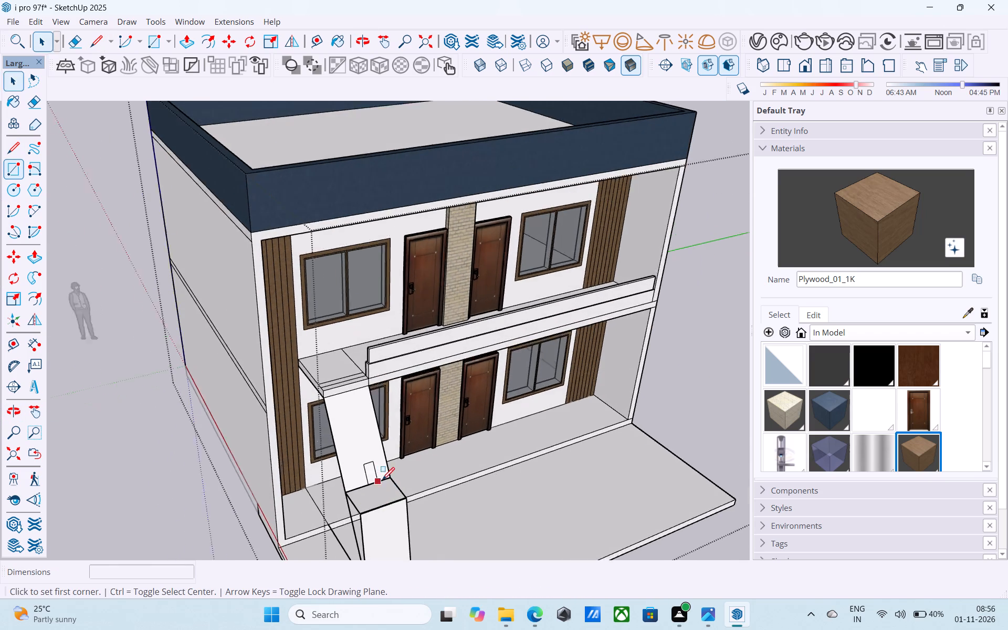
pyautogui.scroll(4, 382, 481)
pyautogui.click(339, 494)
pyautogui.click(440, 500)
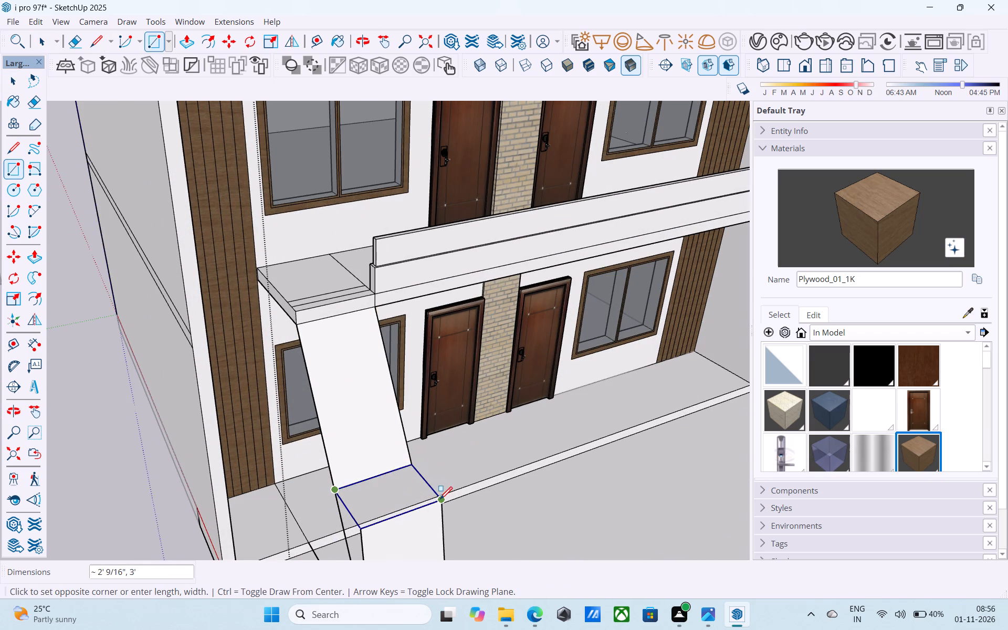
# Push/Pull the landing's top face up by 6" to give the landing thickness.
pyautogui.press('space')
pyautogui.click(406, 499)
pyautogui.press('p')
pyautogui.click(406, 499)
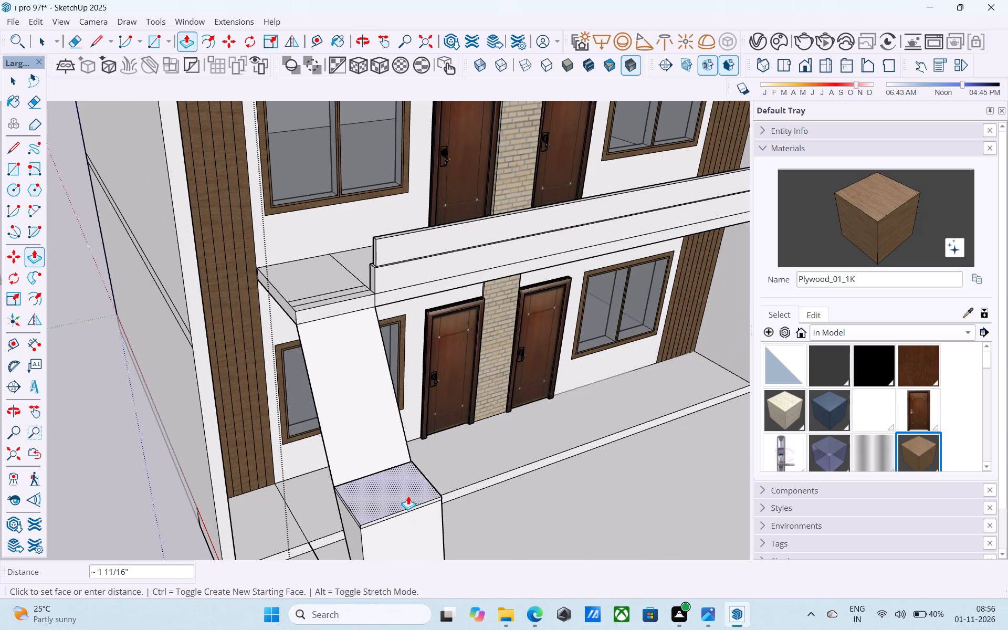
pyautogui.write('6"')
pyautogui.press('Return')
# Draw two parallel sloping edges from the raised landing's inner top corners up to the balcony slab corners, forming the upper flight's top face.
pyautogui.press('l')
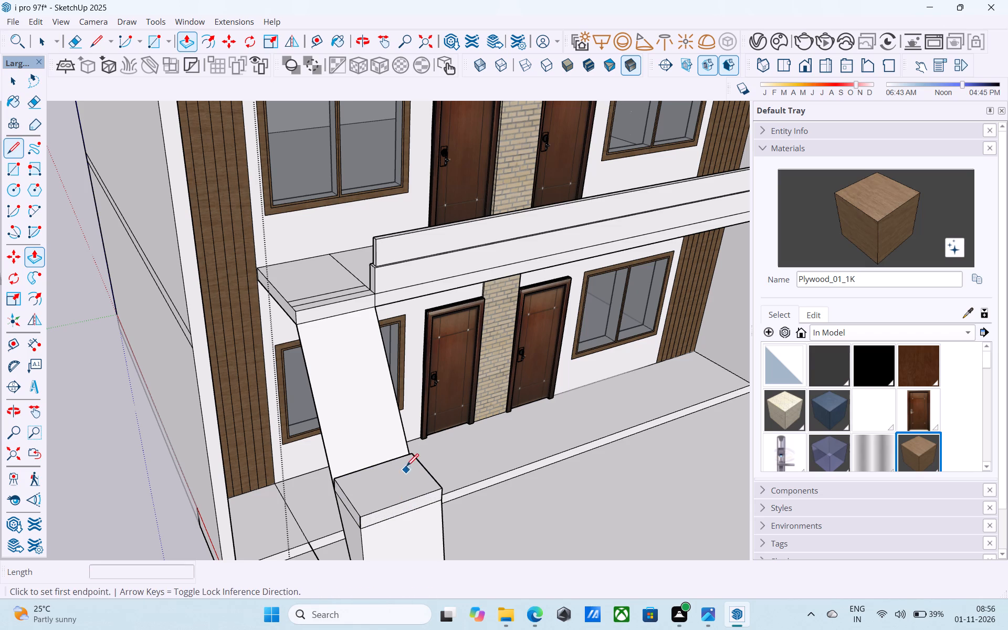
pyautogui.click(411, 454)
pyautogui.click(376, 292)
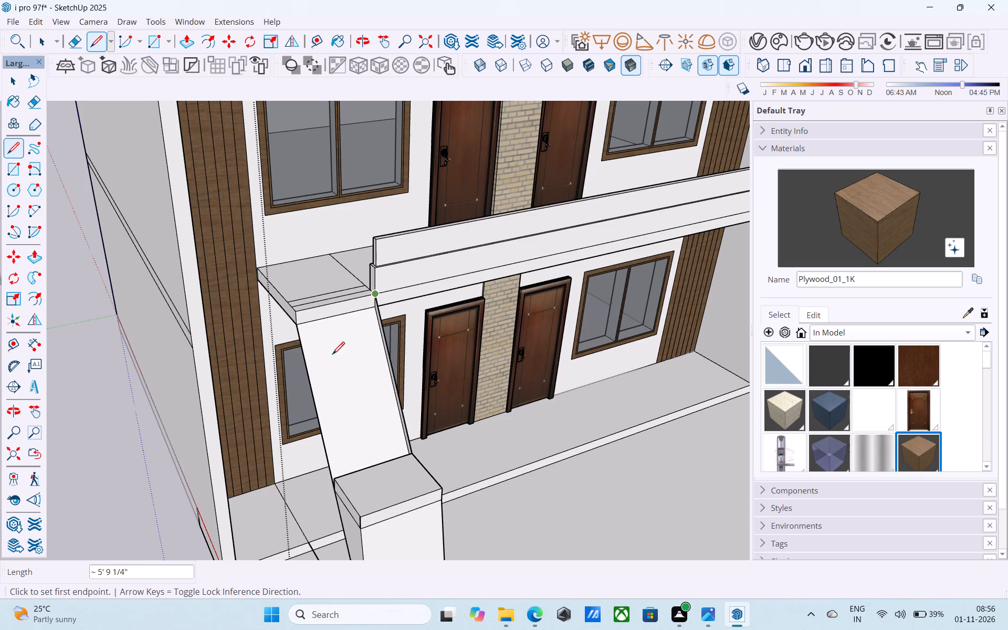
pyautogui.click(338, 479)
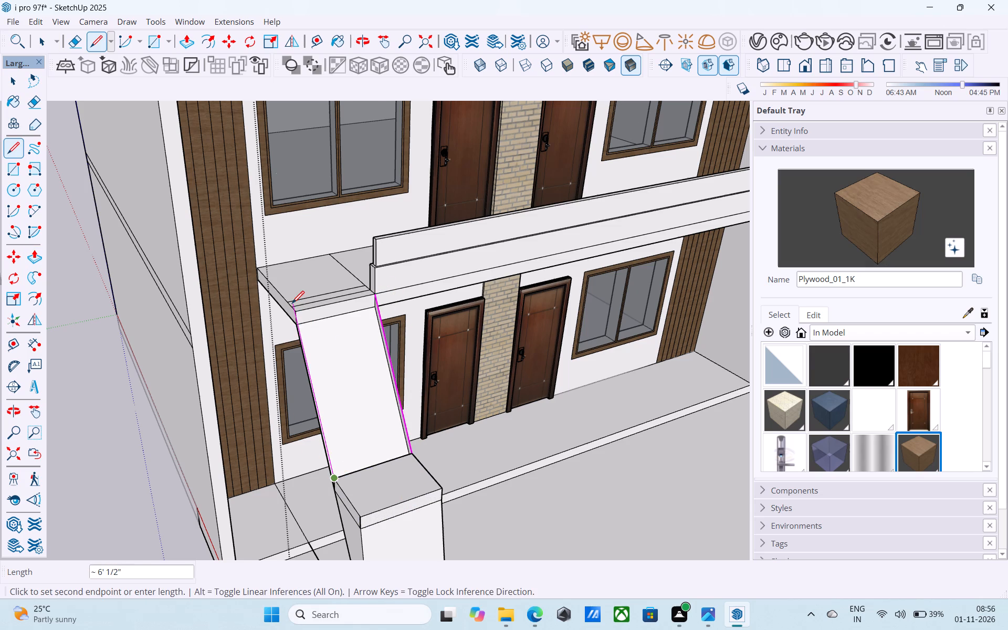
pyautogui.click(298, 312)
# Reverse the upper flight's new sloping top face so its front side faces outward.
pyautogui.scroll(-3, 309, 417)
pyautogui.moveTo(311, 423); pyautogui.dragTo(386, 461, button='middle')
pyautogui.scroll(8, 462, 446)
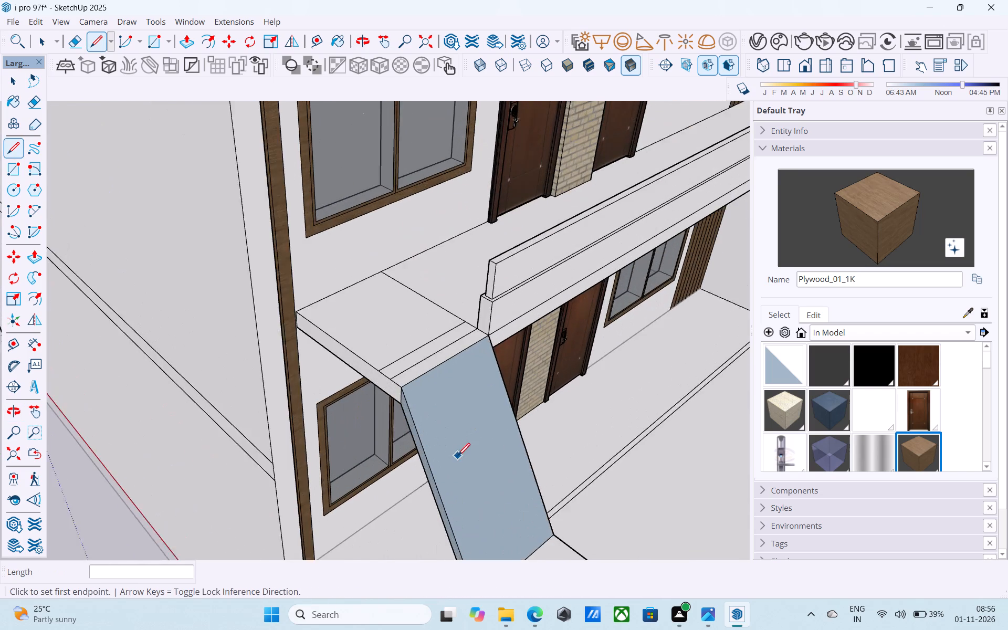
pyautogui.press('space')
pyautogui.click(458, 457)
pyautogui.rightClick(458, 457)
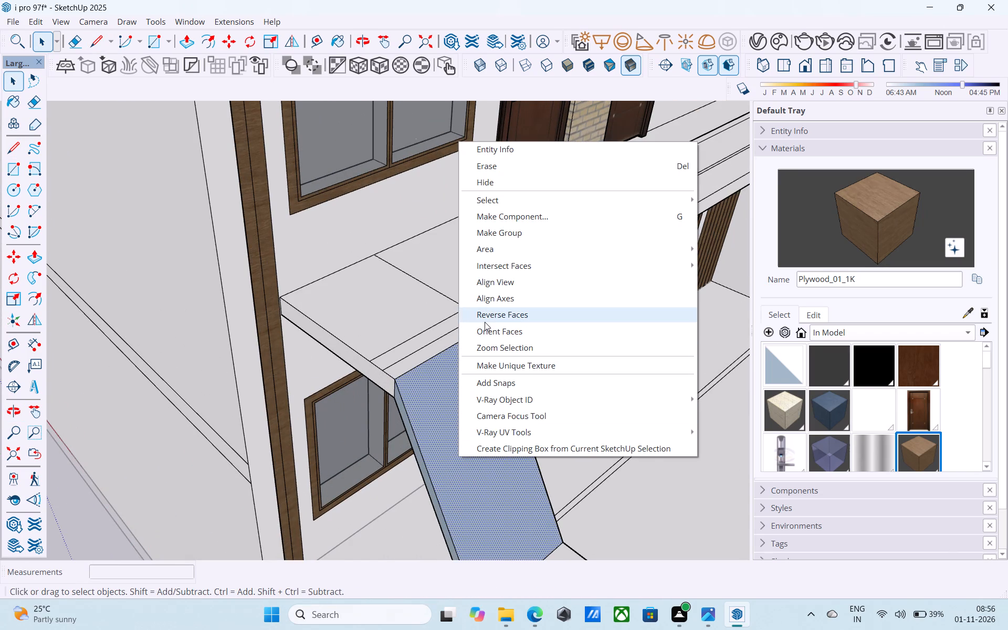
pyautogui.click(484, 320)
# Draw a vertical edge about 5' 6" long from the landing's front lower corner farther from the end wall down to the platform.
pyautogui.scroll(-5, 456, 362)
pyautogui.moveTo(464, 376); pyautogui.dragTo(194, 385, button='middle')
pyautogui.scroll(-5, 203, 383)
pyautogui.moveTo(203, 383); pyautogui.dragTo(208, 387, button='middle')
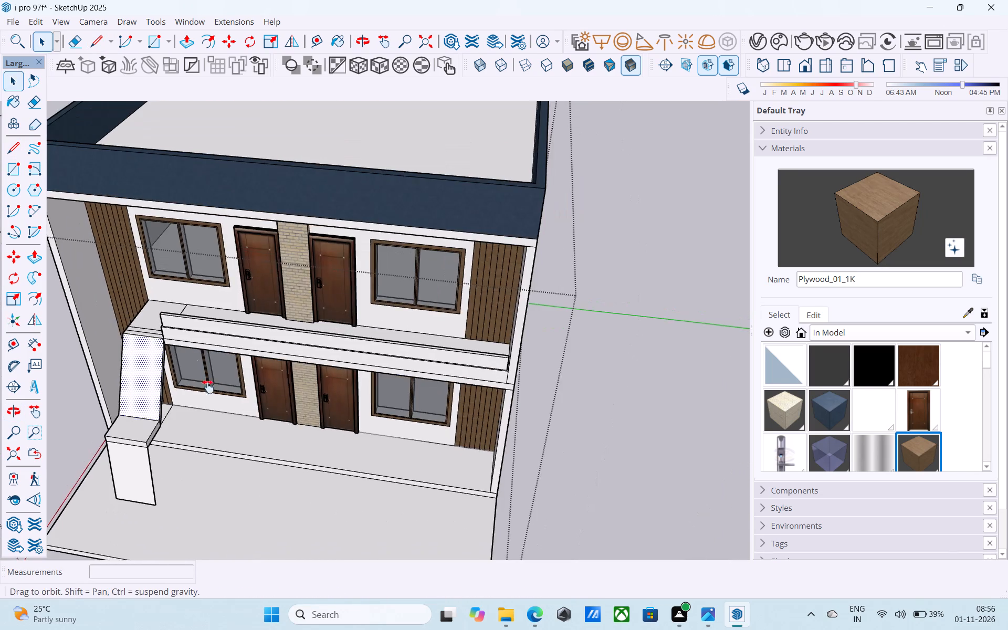
pyautogui.moveTo(208, 387); pyautogui.dragTo(100, 390, button='middle')
pyautogui.scroll(6, 104, 391)
pyautogui.moveTo(108, 390); pyautogui.dragTo(121, 343, button='middle')
pyautogui.moveTo(121, 343); pyautogui.dragTo(323, 426, button='middle')
pyautogui.scroll(-1, 121, 343)
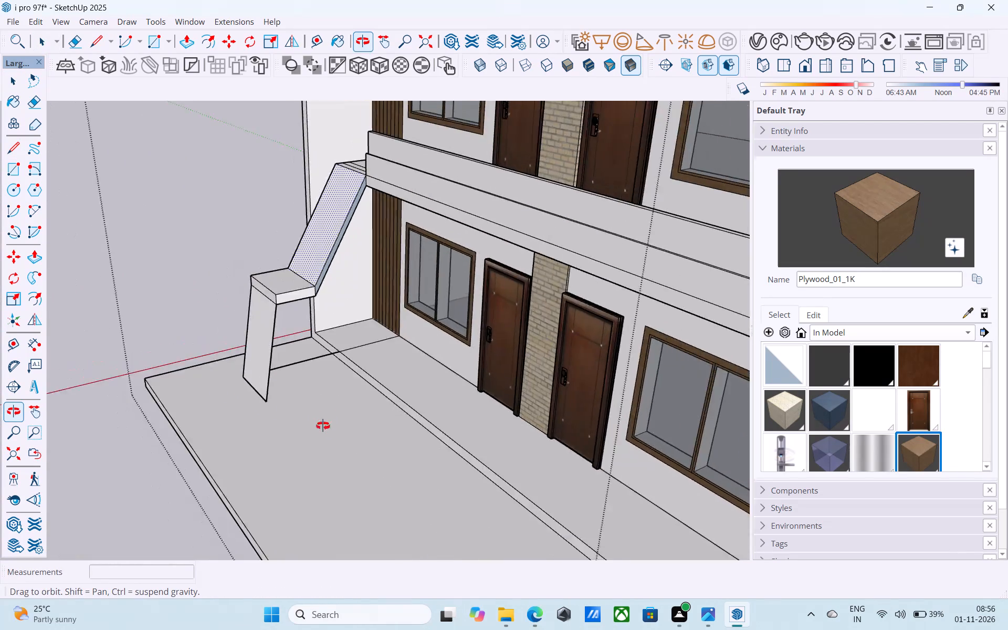
pyautogui.moveTo(323, 426); pyautogui.dragTo(248, 396, button='middle')
pyautogui.moveTo(168, 290); pyautogui.dragTo(245, 361, button='middle')
pyautogui.moveTo(241, 353); pyautogui.dragTo(233, 327, button='middle')
pyautogui.scroll(5, 232, 290)
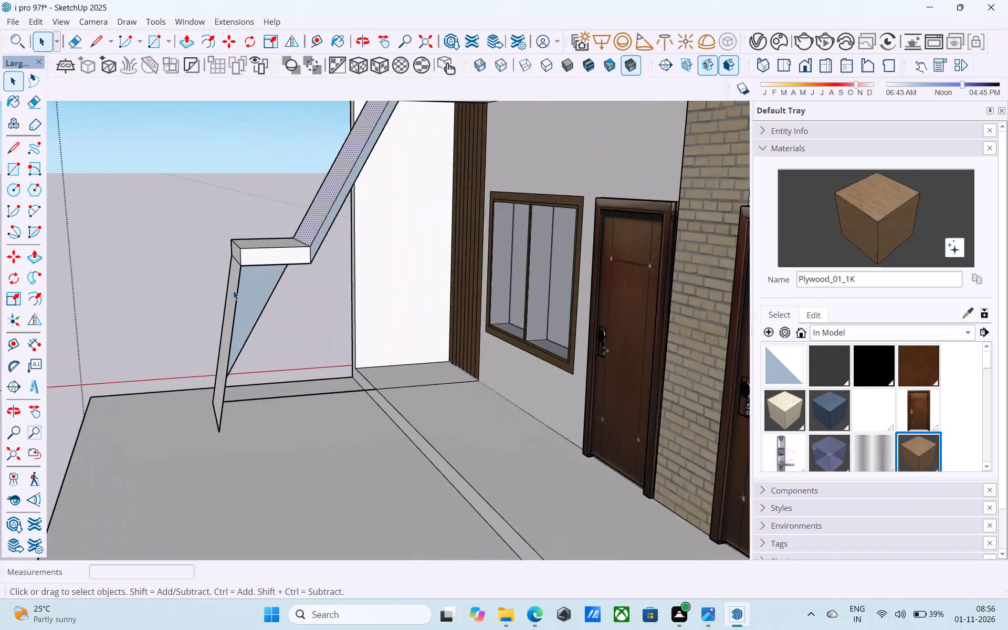
pyautogui.scroll(4, 233, 290)
pyautogui.moveTo(239, 295); pyautogui.dragTo(202, 278, button='middle')
pyautogui.scroll(1, 215, 285)
pyautogui.press('l')
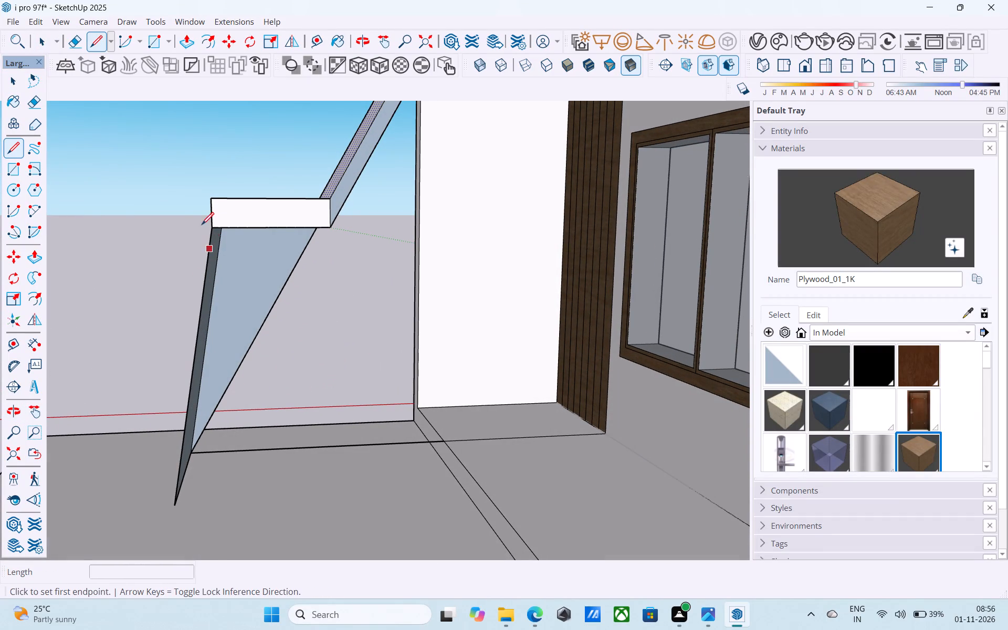
pyautogui.click(213, 232)
pyautogui.scroll(-5, 213, 233)
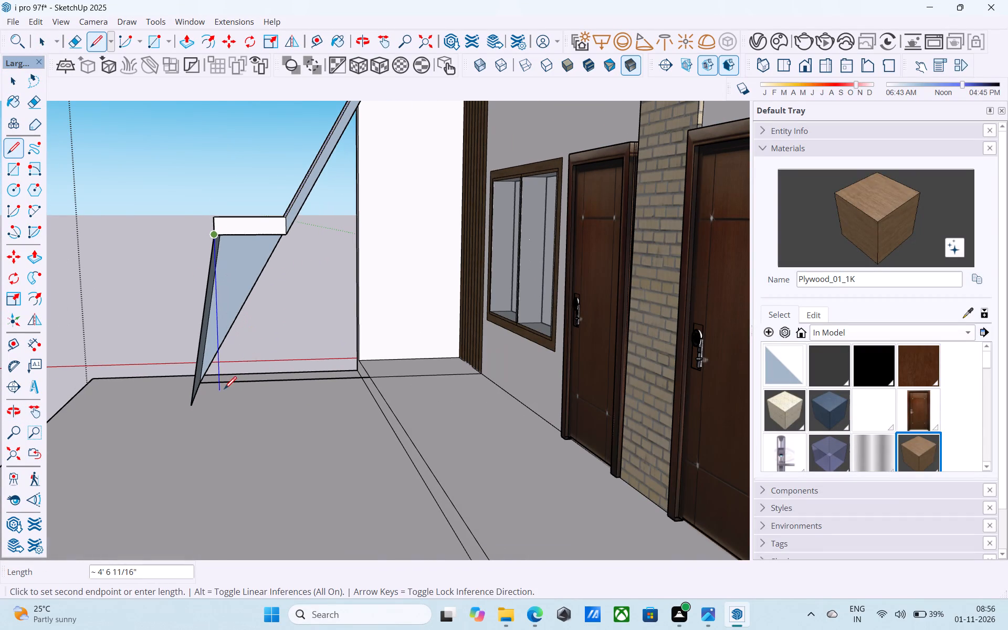
pyautogui.click(221, 426)
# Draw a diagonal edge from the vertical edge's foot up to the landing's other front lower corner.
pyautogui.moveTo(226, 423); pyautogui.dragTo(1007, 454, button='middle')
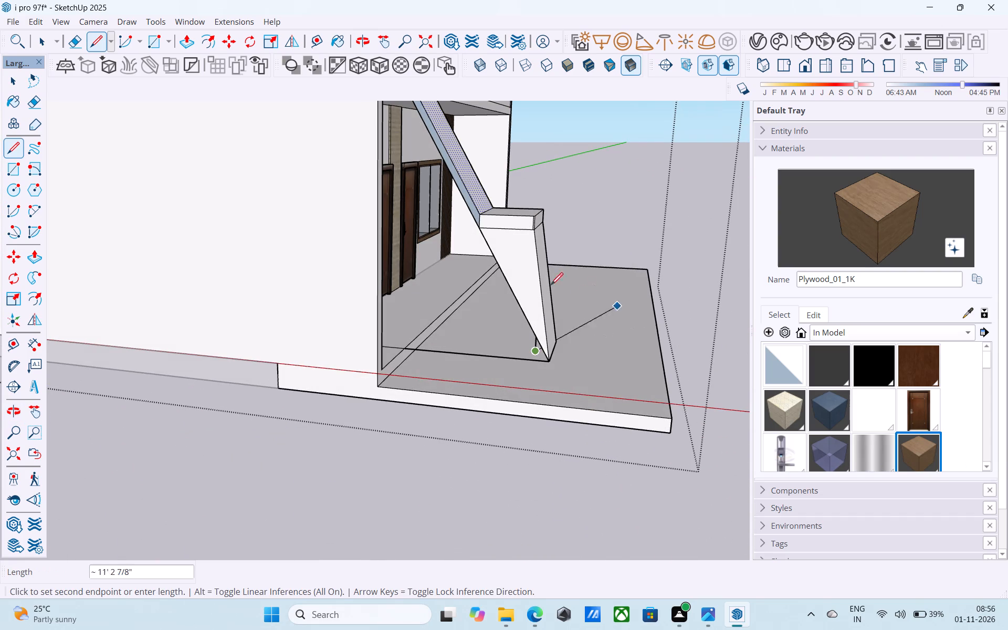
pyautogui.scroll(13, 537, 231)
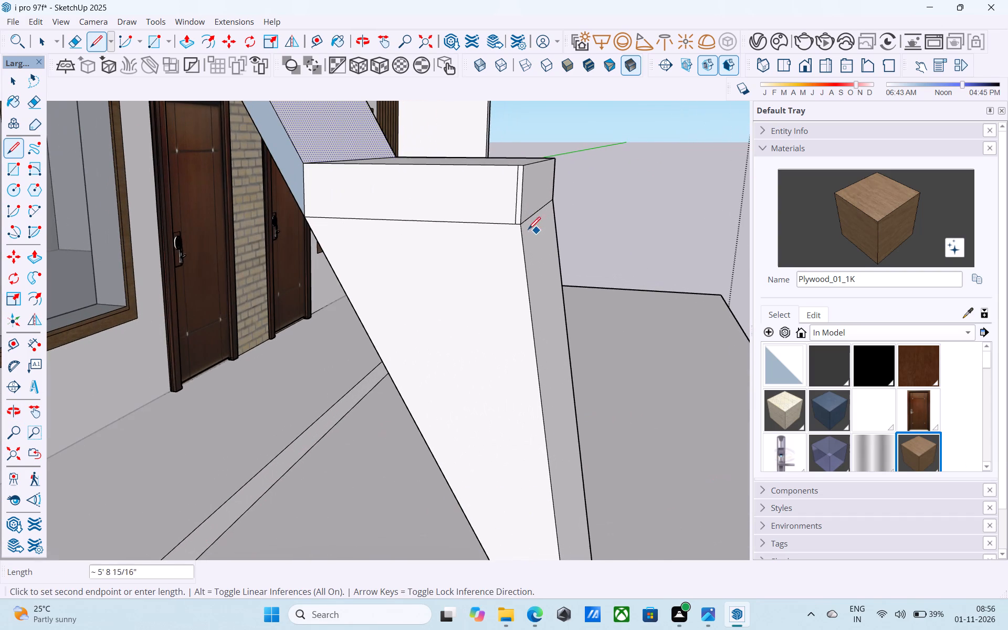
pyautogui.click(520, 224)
# Draw a second vertical edge about 5' long down from the landing's other front lower corner.
pyautogui.scroll(-7, 520, 224)
pyautogui.scroll(-5, 524, 304)
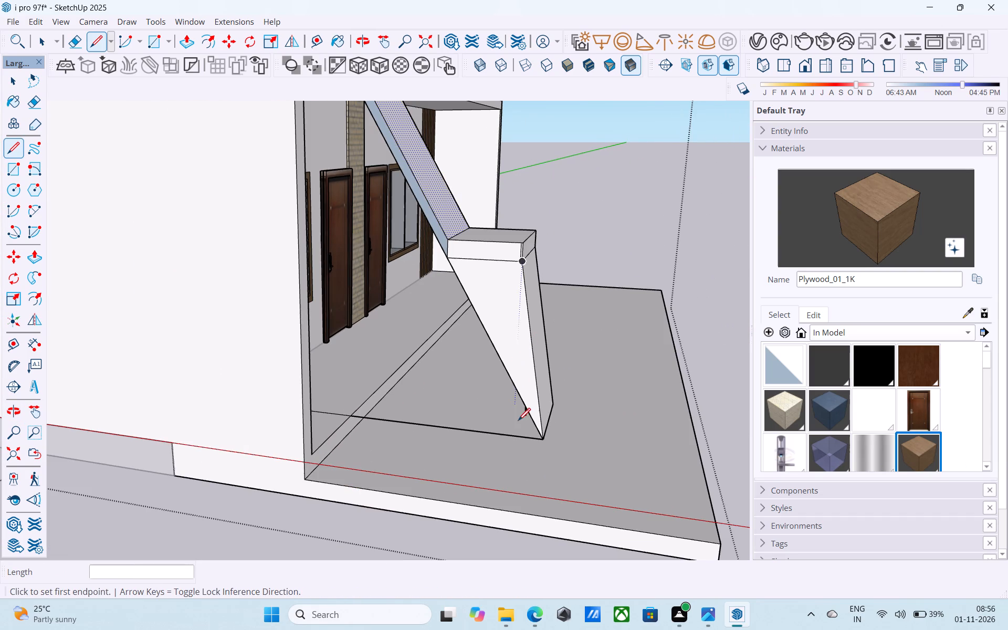
pyautogui.scroll(18, 514, 256)
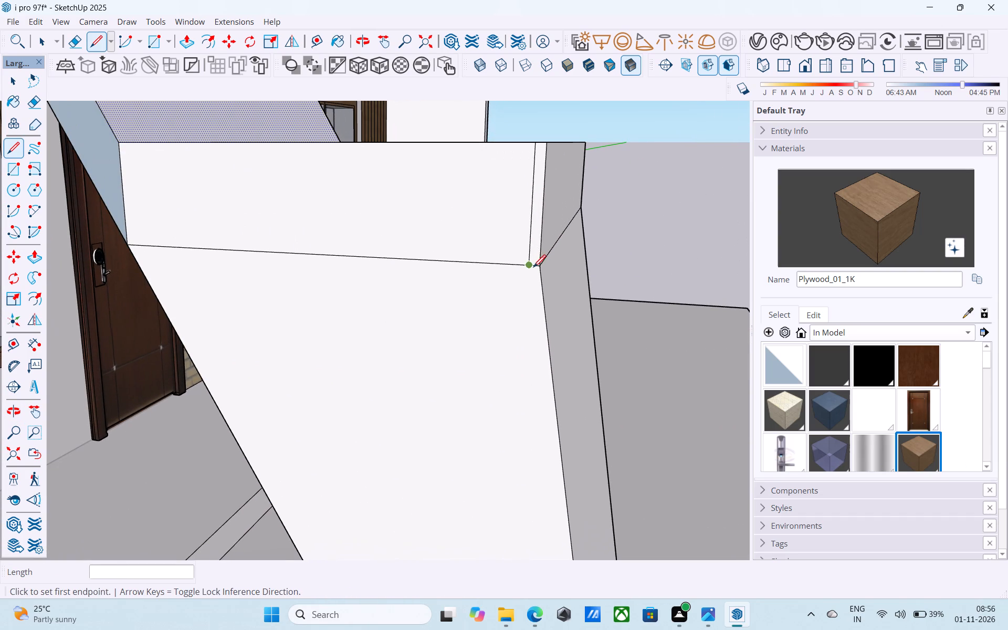
pyautogui.click(539, 267)
pyautogui.scroll(-16, 523, 223)
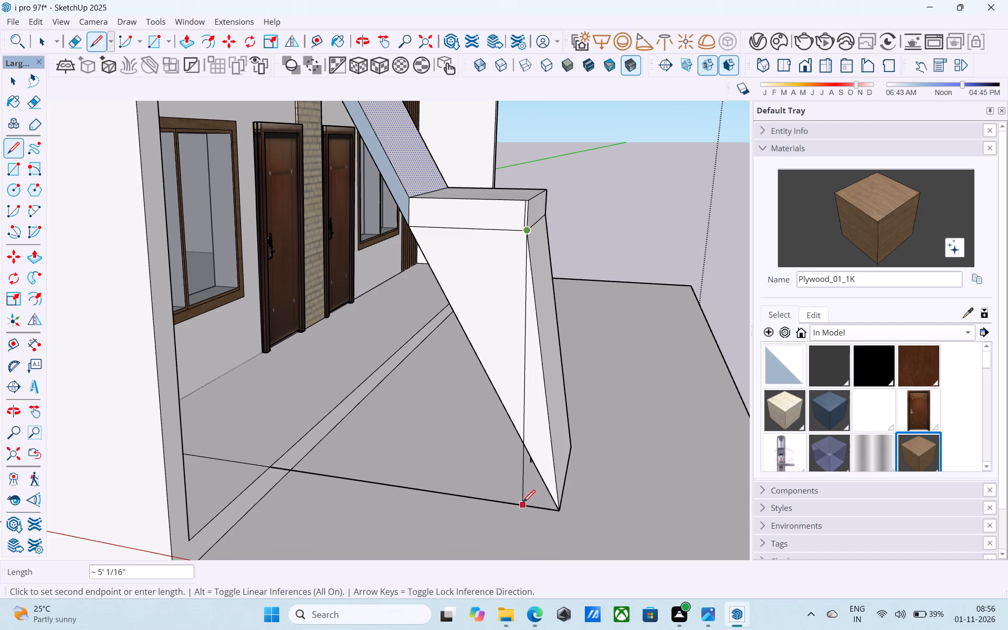
pyautogui.scroll(4, 523, 502)
pyautogui.scroll(-4, 545, 408)
pyautogui.moveTo(547, 413); pyautogui.dragTo(556, 442, button='middle')
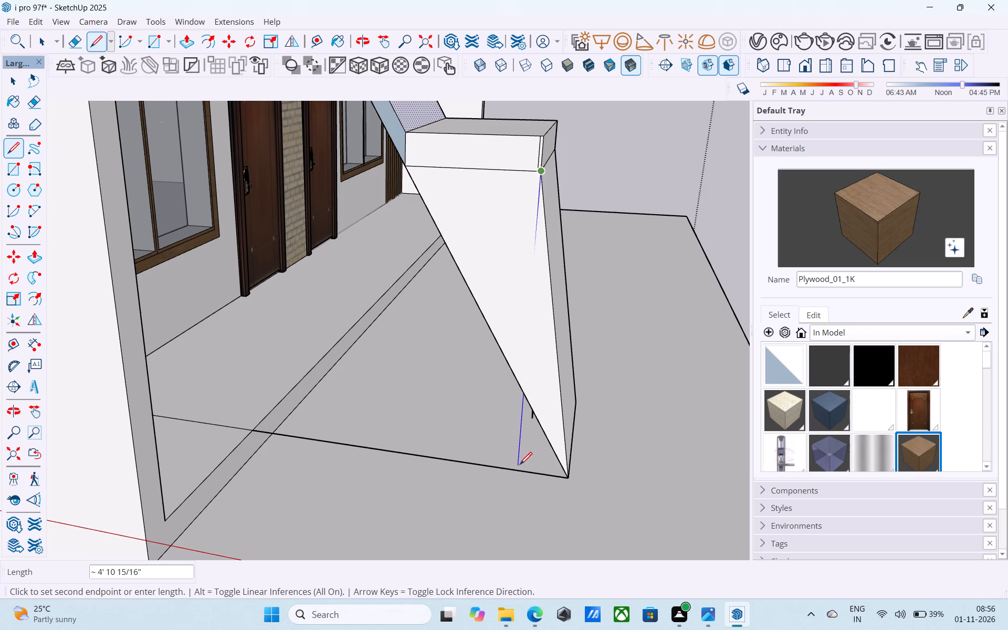
pyautogui.scroll(10, 520, 466)
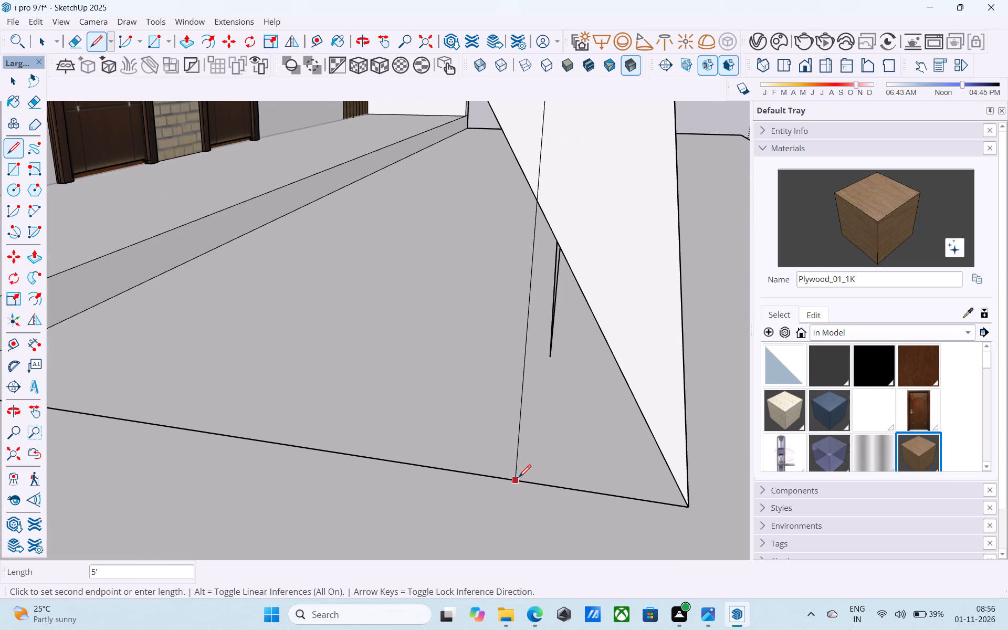
pyautogui.scroll(8, 519, 478)
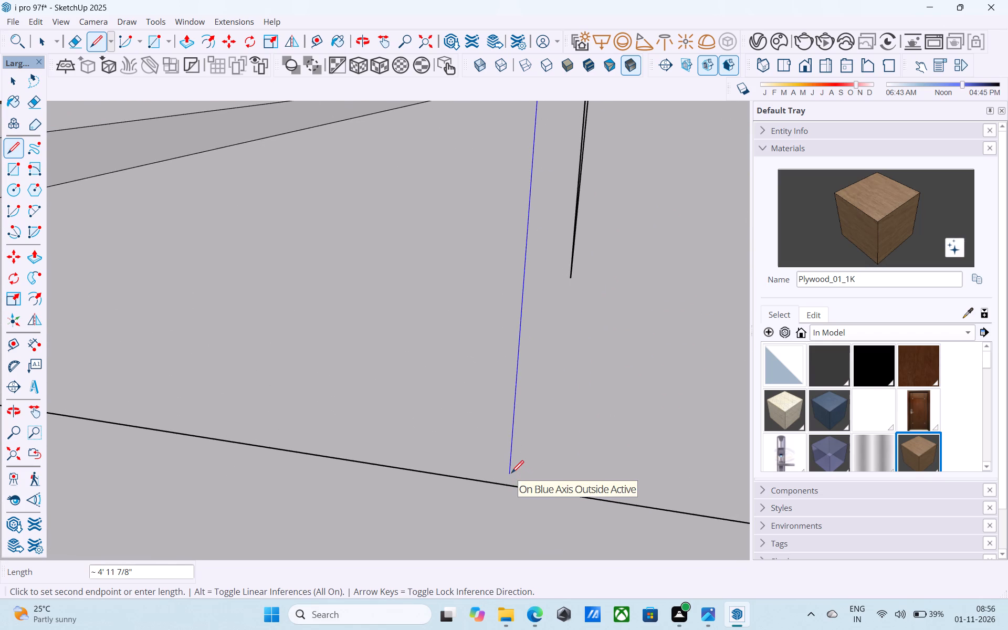
pyautogui.scroll(7, 511, 474)
pyautogui.scroll(-4, 478, 497)
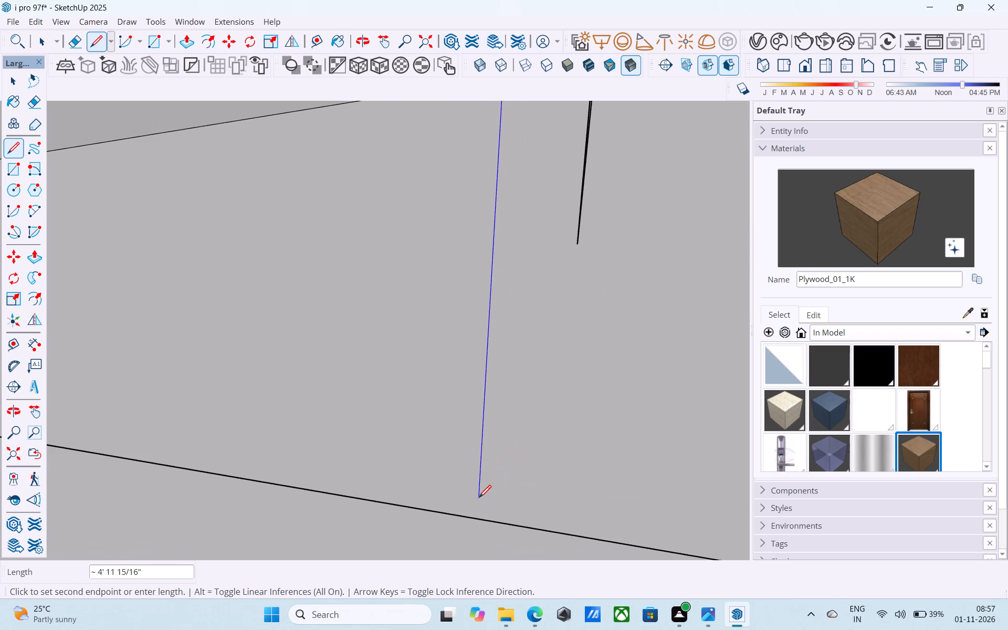
pyautogui.scroll(5, 479, 513)
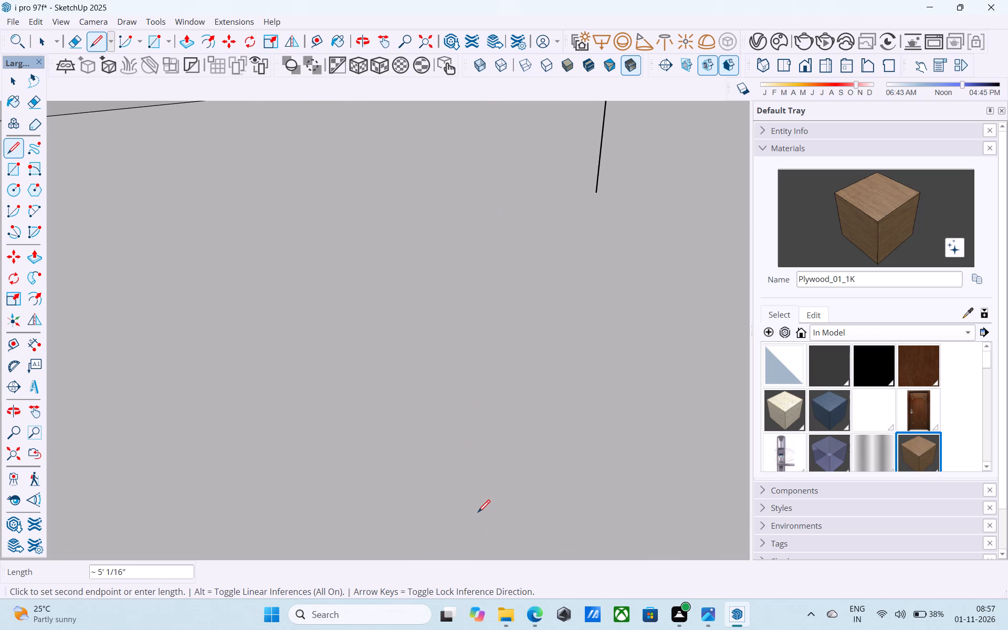
pyautogui.scroll(-4, 478, 514)
pyautogui.click(474, 510)
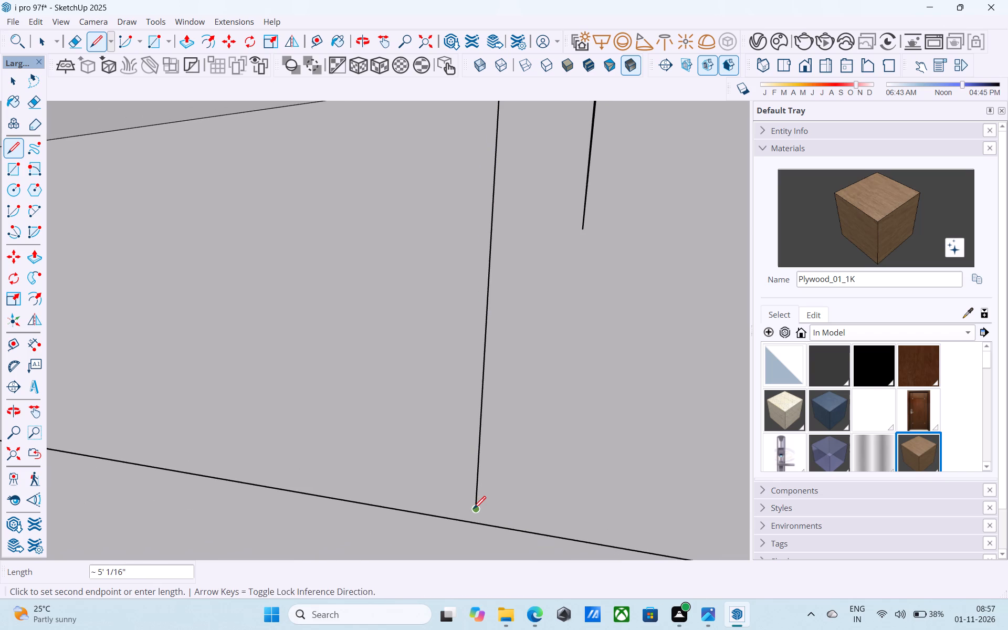
# Erase the long line running across the platform to the foot of the lower flight.
pyautogui.scroll(5, 475, 528)
pyautogui.scroll(-4, 476, 528)
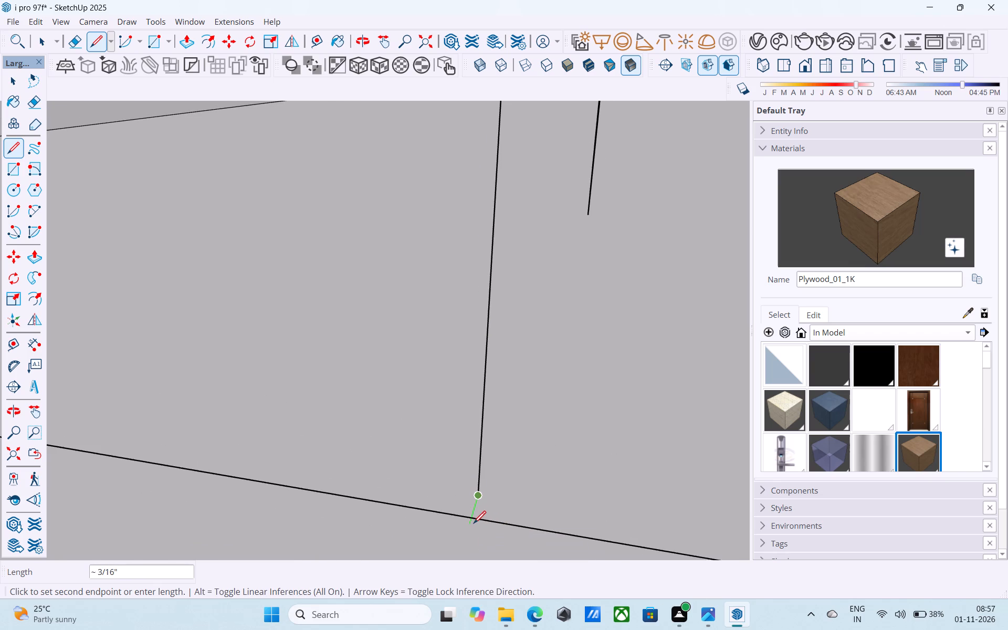
pyautogui.press('e')
pyautogui.moveTo(474, 523); pyautogui.dragTo(428, 466)
# Extend the second vertical edge about 6" down to the platform and join it to the first edge's foot, closing the vertical face.
pyautogui.press('l')
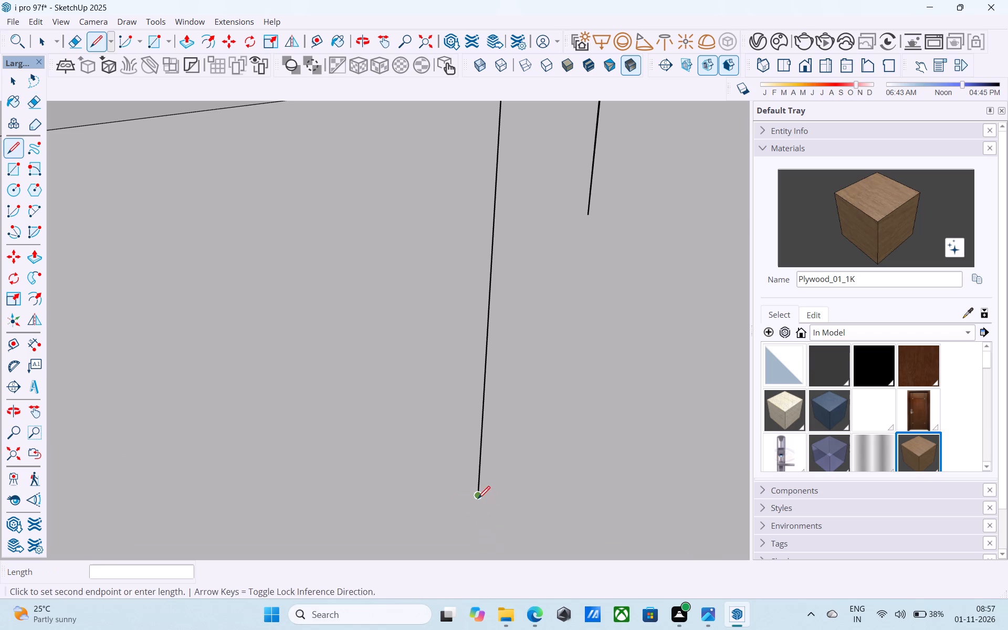
pyautogui.click(478, 500)
pyautogui.scroll(-6, 479, 545)
pyautogui.scroll(-9, 451, 454)
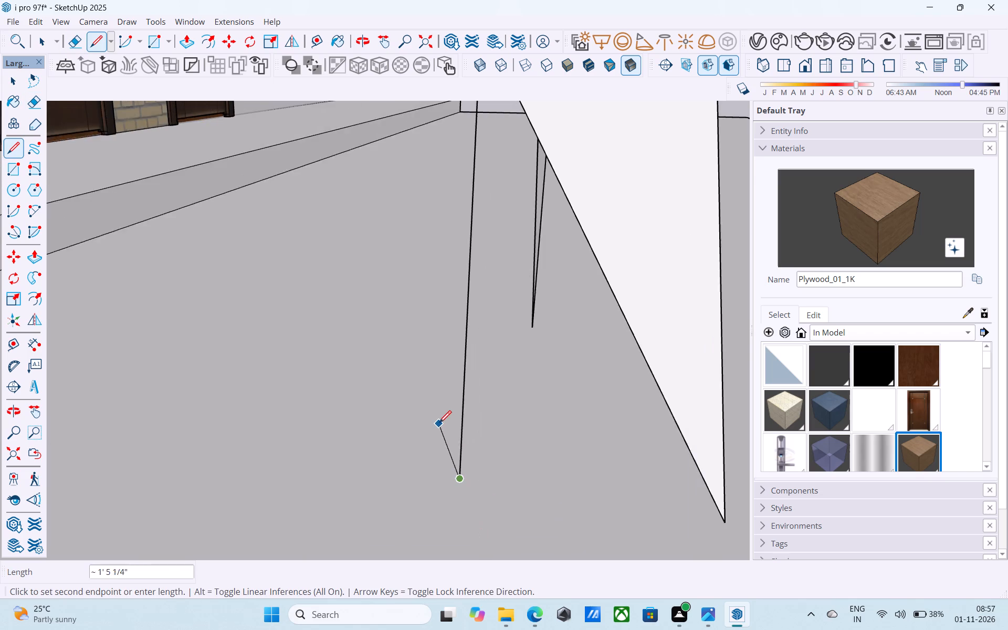
pyautogui.scroll(-3, 439, 424)
pyautogui.scroll(-7, 453, 513)
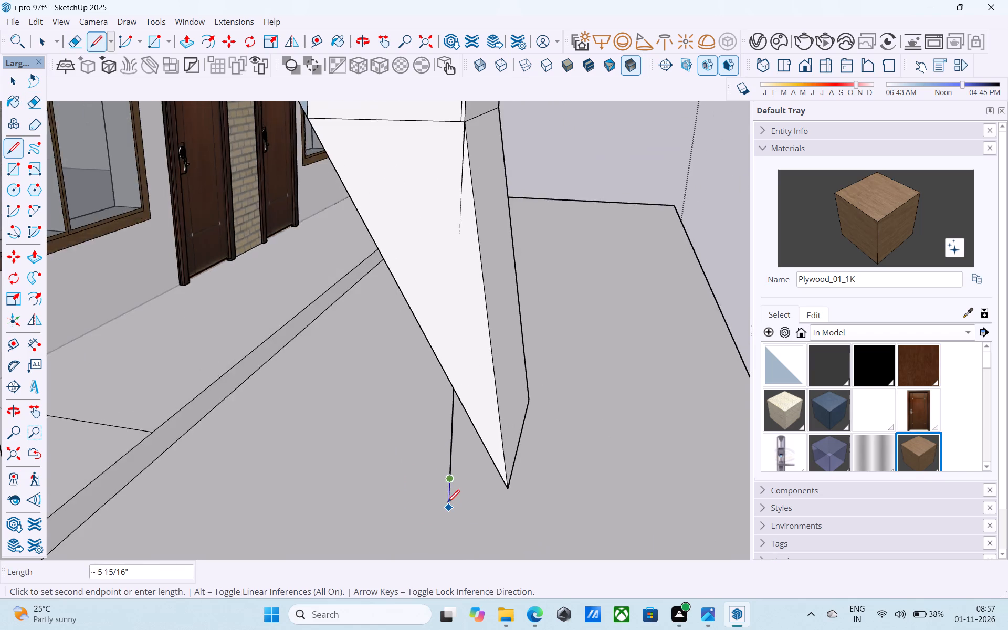
pyautogui.scroll(-5, 447, 501)
pyautogui.moveTo(447, 500); pyautogui.dragTo(380, 357, button='middle')
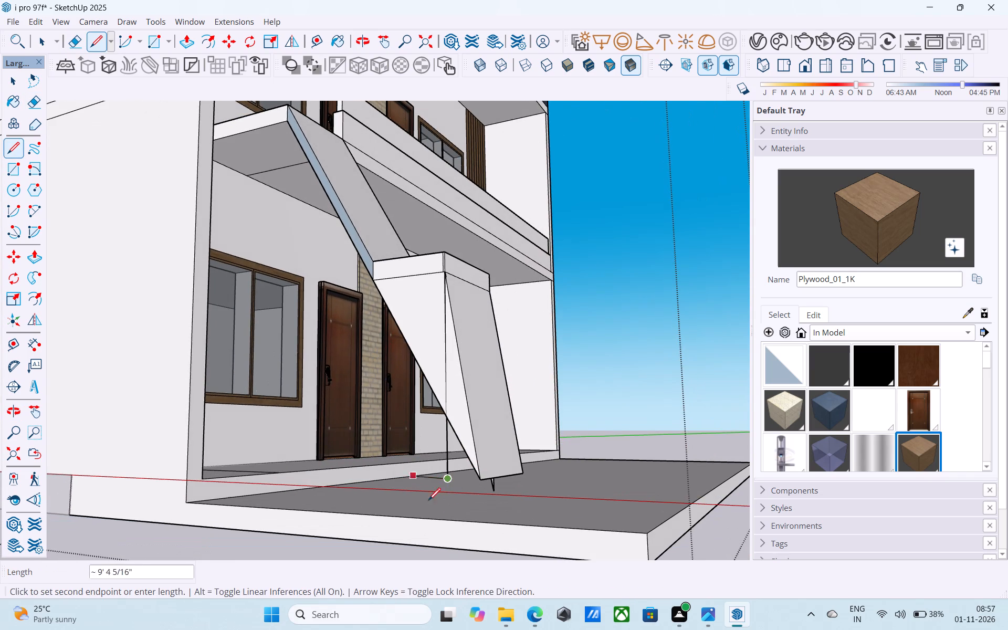
pyautogui.click(451, 505)
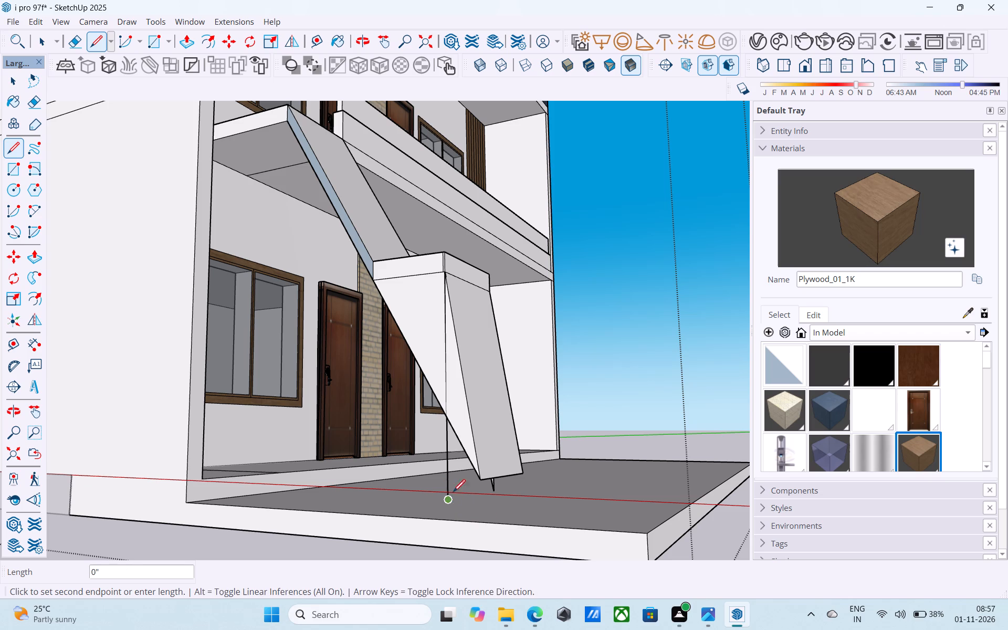
pyautogui.scroll(4, 489, 485)
pyautogui.click(493, 493)
# Erase the edges of the lower flight's sloping front and triangular side faces in front of the vertical face.
pyautogui.scroll(-4, 494, 493)
pyautogui.moveTo(494, 493); pyautogui.dragTo(508, 501, button='middle')
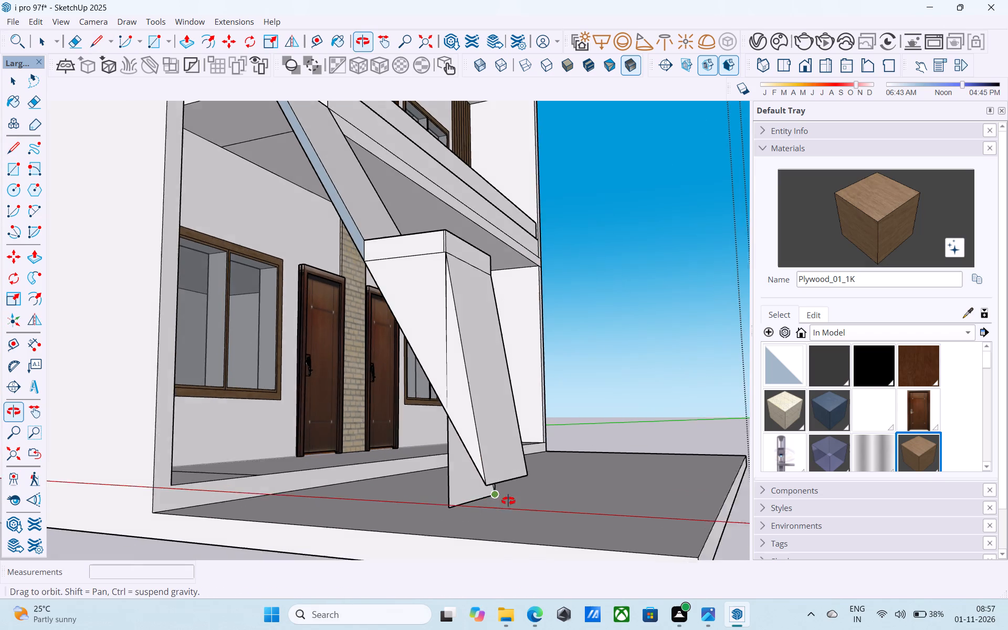
pyautogui.moveTo(508, 501); pyautogui.dragTo(645, 507, button='middle')
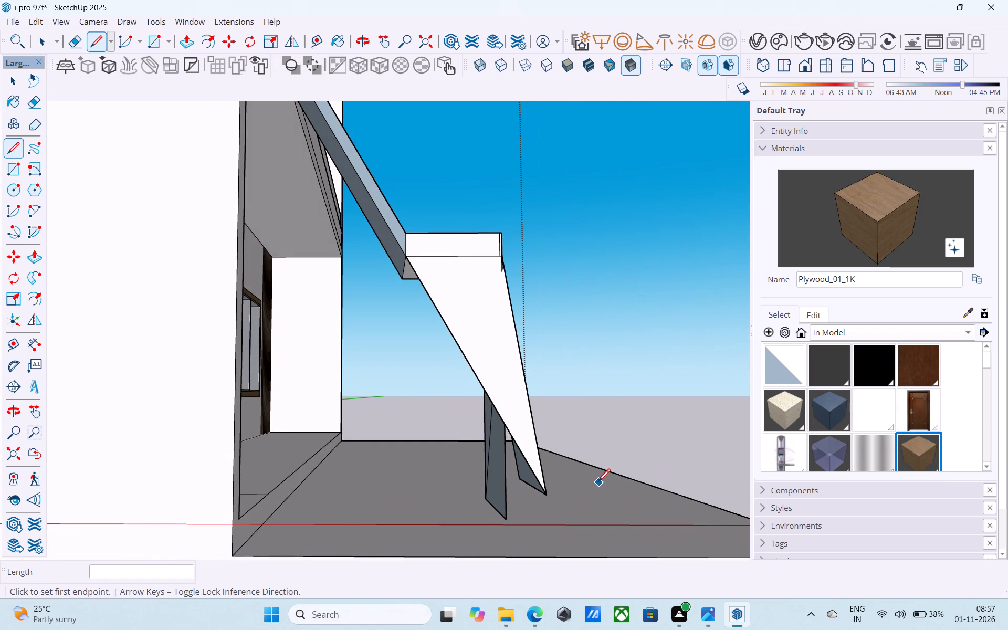
pyautogui.press('e')
pyautogui.moveTo(530, 470); pyautogui.dragTo(547, 464)
pyautogui.click(528, 489)
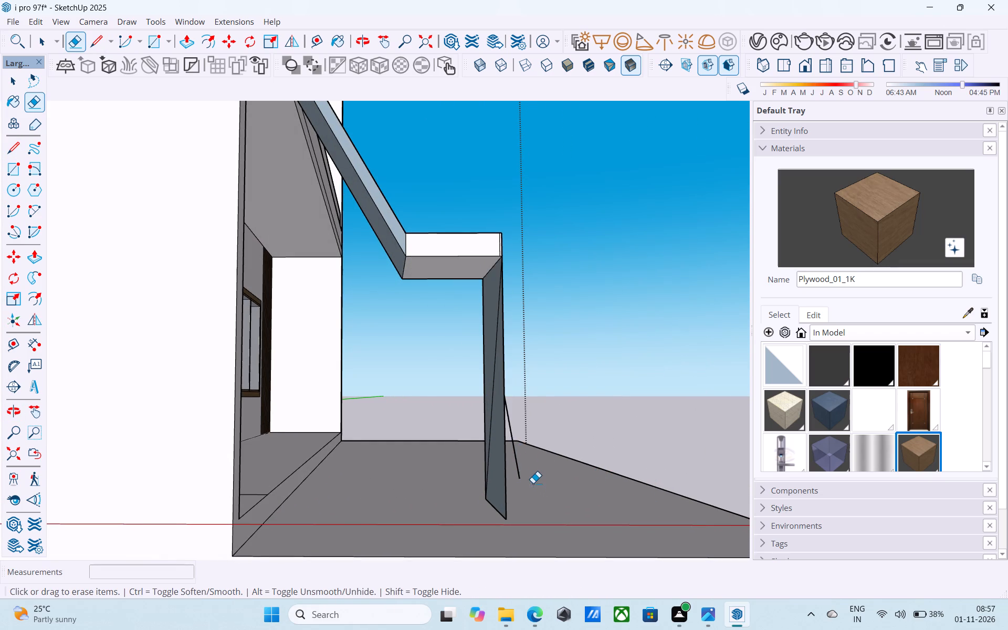
pyautogui.moveTo(522, 475); pyautogui.dragTo(517, 465)
# Erase the diagonal edge crossing the vertical face beneath the landing's front edge.
pyautogui.scroll(-6, 518, 457)
pyautogui.moveTo(518, 457); pyautogui.dragTo(404, 469, button='middle')
pyautogui.moveTo(397, 469); pyautogui.dragTo(387, 469, button='middle')
pyautogui.scroll(9, 363, 461)
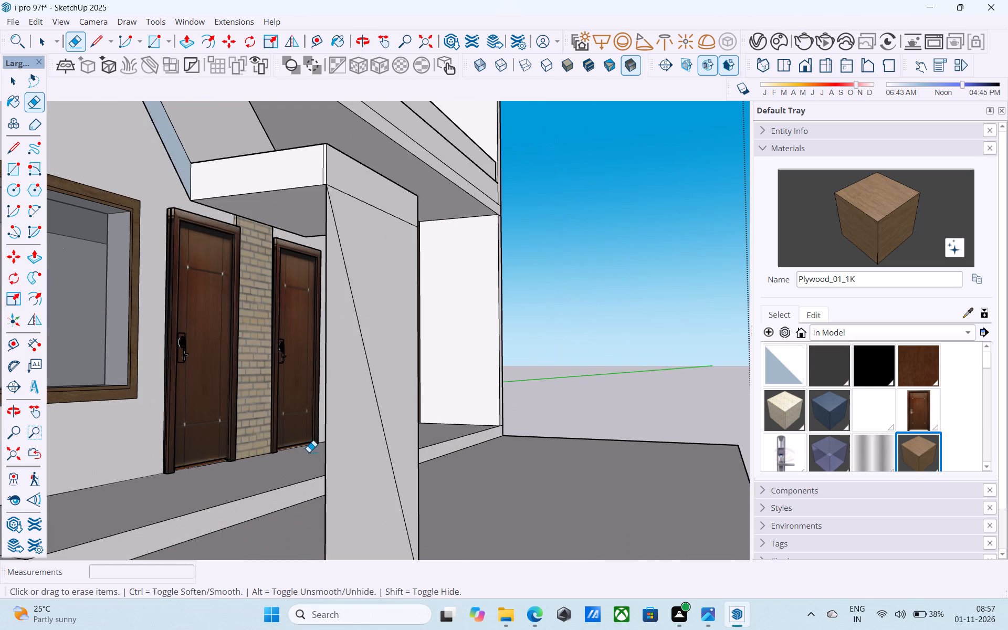
pyautogui.moveTo(394, 382); pyautogui.dragTo(364, 401)
pyautogui.scroll(-6, 372, 402)
pyautogui.moveTo(373, 404); pyautogui.dragTo(582, 404, button='middle')
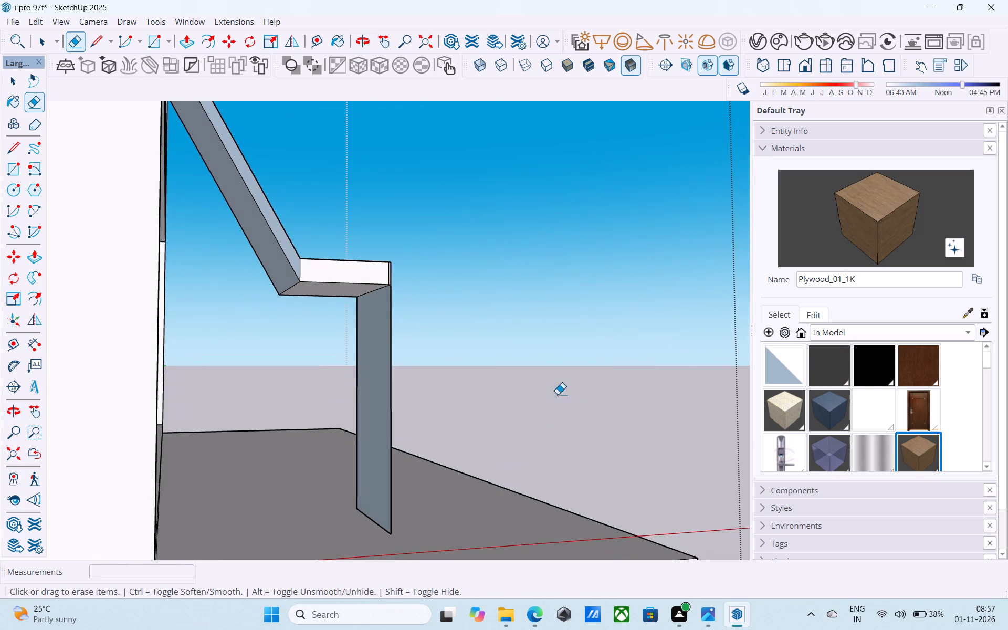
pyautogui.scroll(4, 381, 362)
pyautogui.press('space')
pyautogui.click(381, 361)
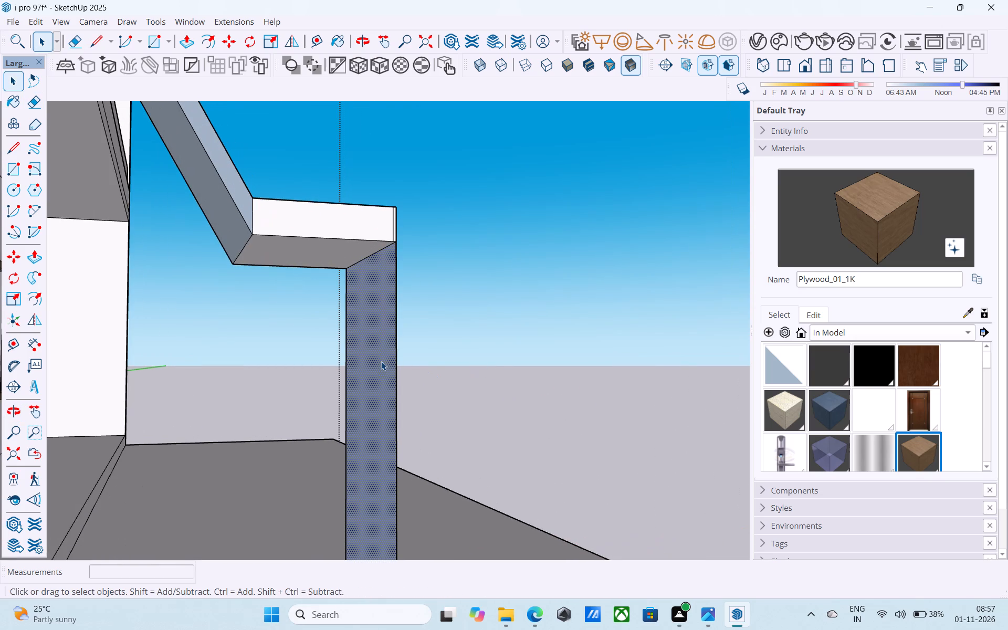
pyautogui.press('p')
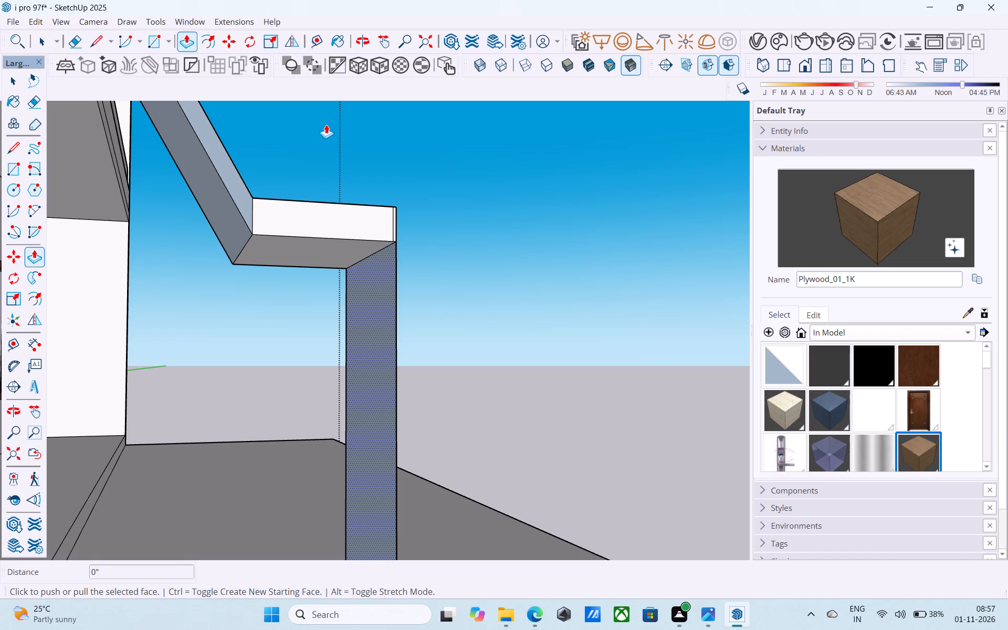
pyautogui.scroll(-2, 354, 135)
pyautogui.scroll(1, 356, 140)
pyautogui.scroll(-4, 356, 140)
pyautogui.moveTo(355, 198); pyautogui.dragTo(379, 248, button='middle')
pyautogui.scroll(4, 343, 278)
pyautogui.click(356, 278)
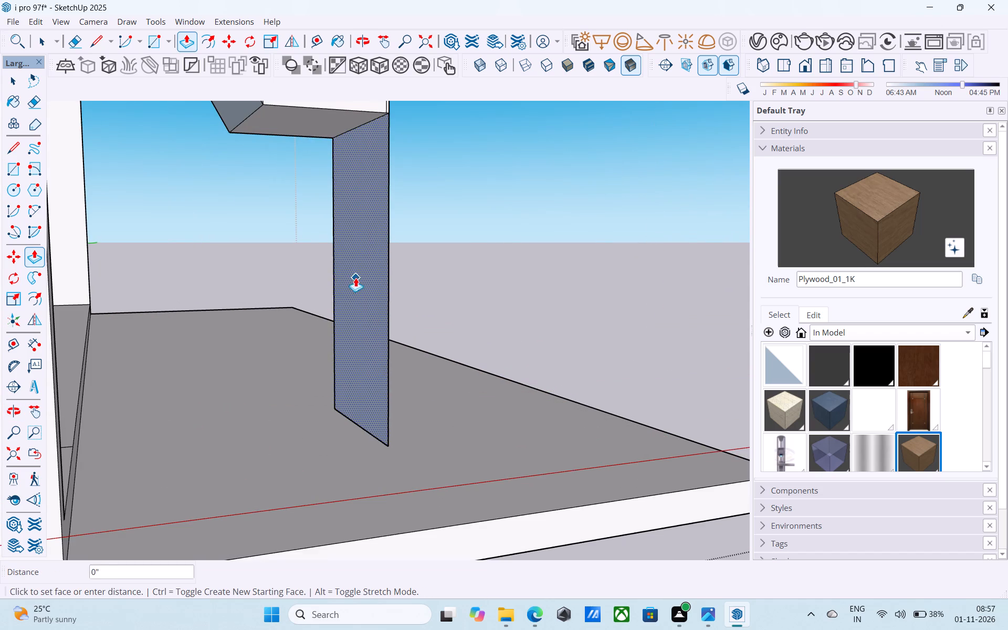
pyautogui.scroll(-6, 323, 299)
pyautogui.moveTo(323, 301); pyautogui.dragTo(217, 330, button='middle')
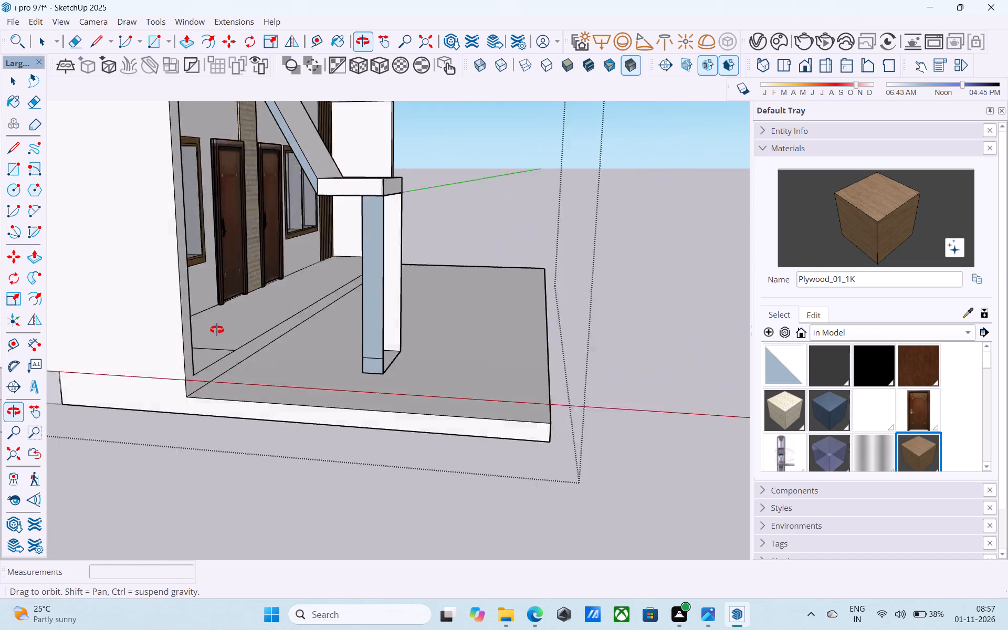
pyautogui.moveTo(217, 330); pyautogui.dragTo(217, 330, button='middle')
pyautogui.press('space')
# Push/Pull the vertical face beneath the landing across to the foot of the upper flight, forming a solid support block under the landing.
pyautogui.moveTo(311, 318); pyautogui.dragTo(396, 331, button='middle')
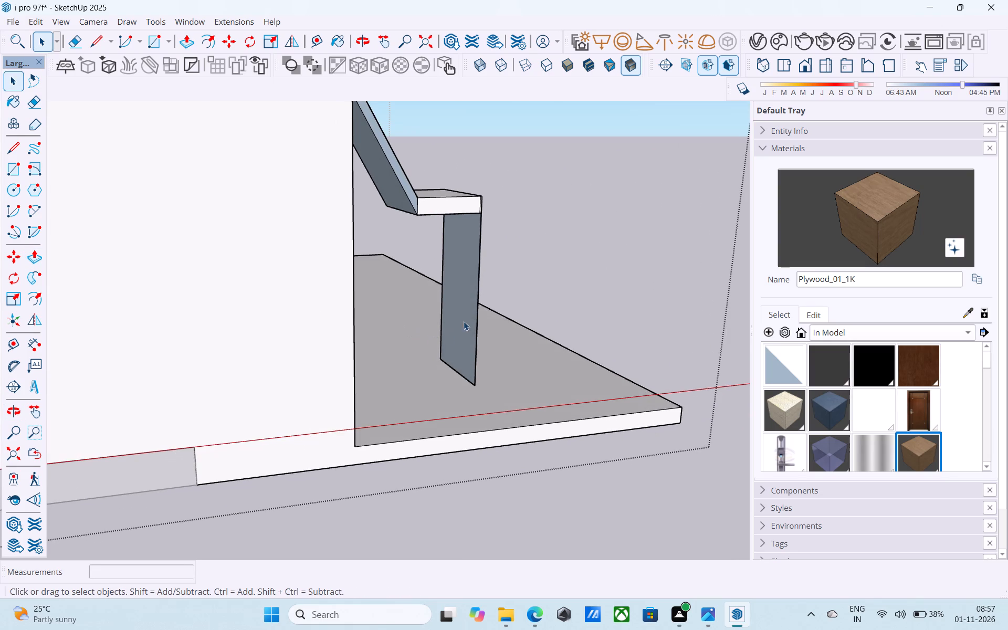
pyautogui.moveTo(477, 314); pyautogui.dragTo(467, 308)
pyautogui.click(463, 300)
pyautogui.press('p')
pyautogui.click(463, 300)
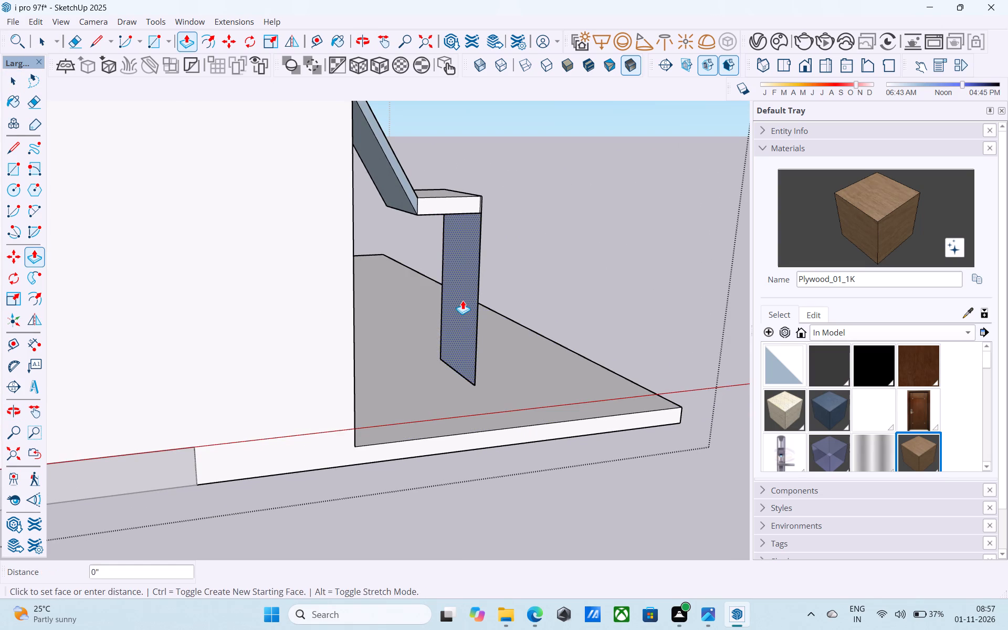
pyautogui.moveTo(440, 298); pyautogui.dragTo(268, 290, button='middle')
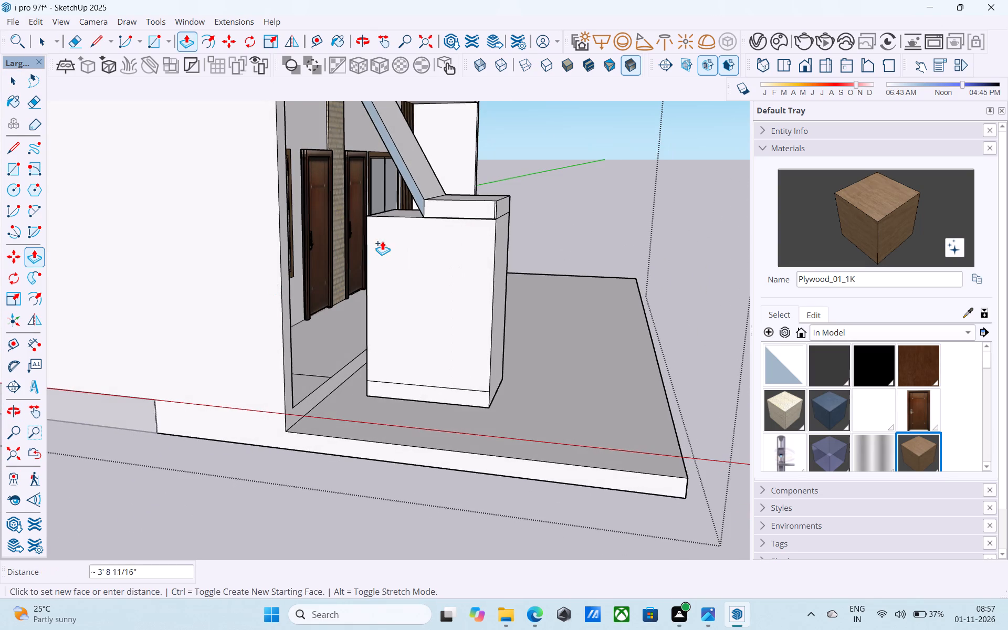
pyautogui.scroll(5, 422, 218)
pyautogui.click(426, 213)
# Reverse the underside face of the upper flight and its adjoining outer side face.
pyautogui.scroll(-3, 426, 213)
pyautogui.keyDown('shift'); pyautogui.moveTo(426, 213); pyautogui.dragTo(477, 310, button='middle'); pyautogui.keyUp('shift')
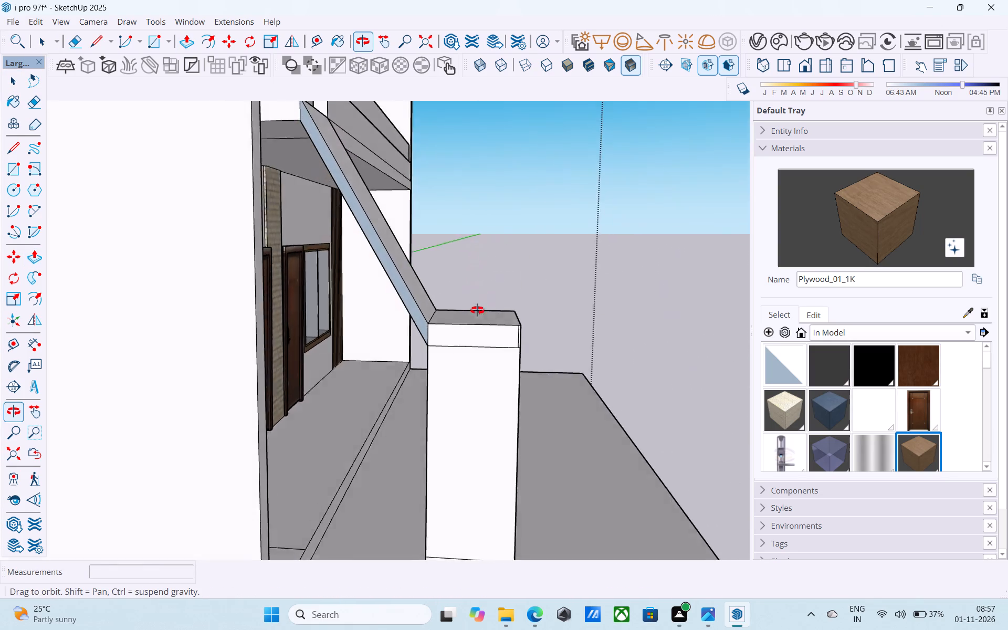
pyautogui.keyDown('shift'); pyautogui.moveTo(477, 310); pyautogui.dragTo(568, 236, button='middle'); pyautogui.keyUp('shift')
pyautogui.scroll(4, 375, 294)
pyautogui.press('space')
pyautogui.click(390, 292)
pyautogui.rightClick(390, 292)
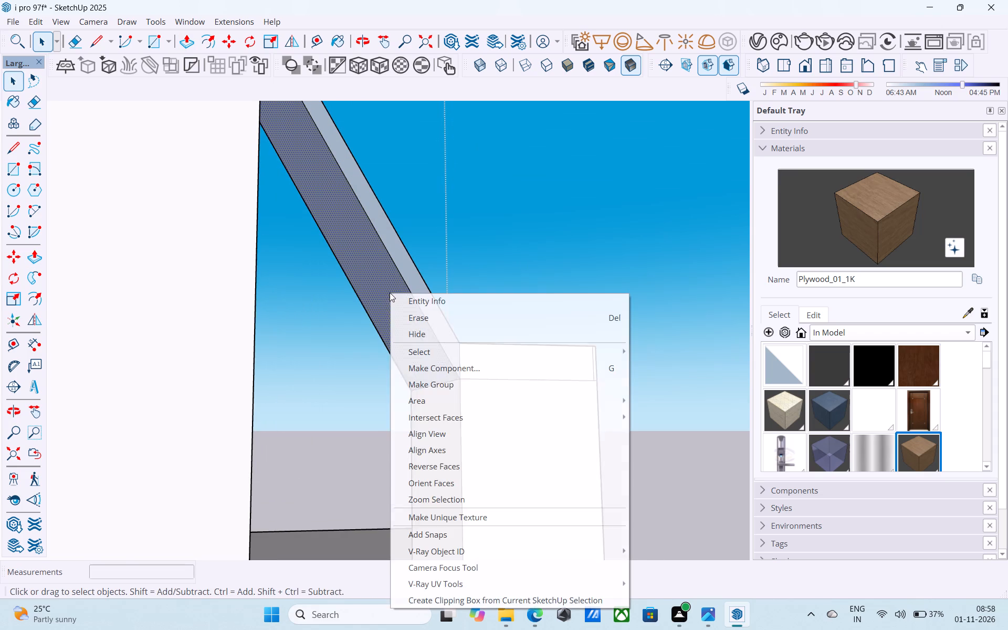
pyautogui.click(441, 463)
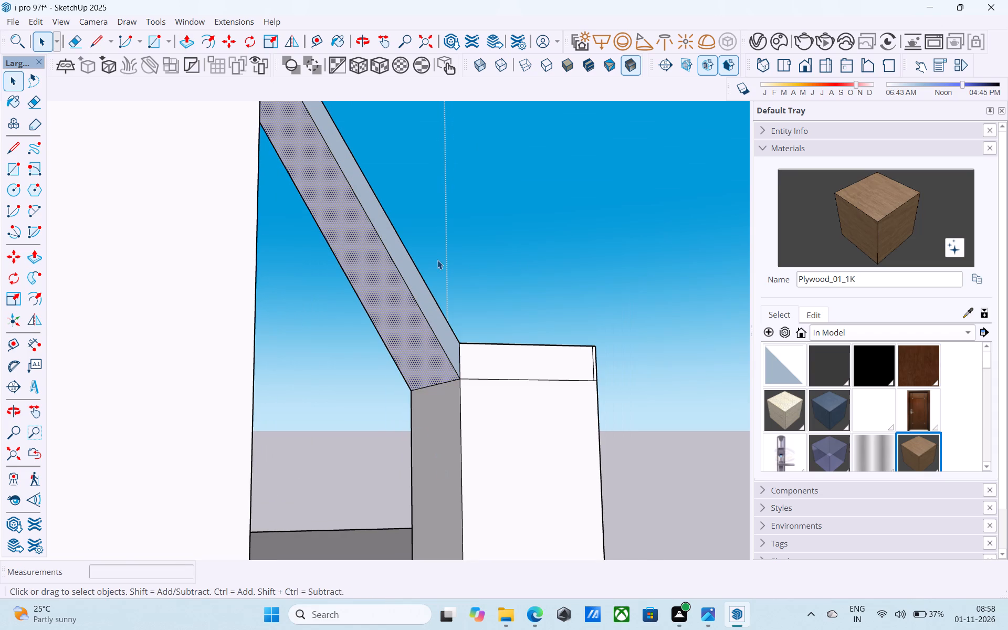
pyautogui.click(394, 257)
pyautogui.rightClick(396, 256)
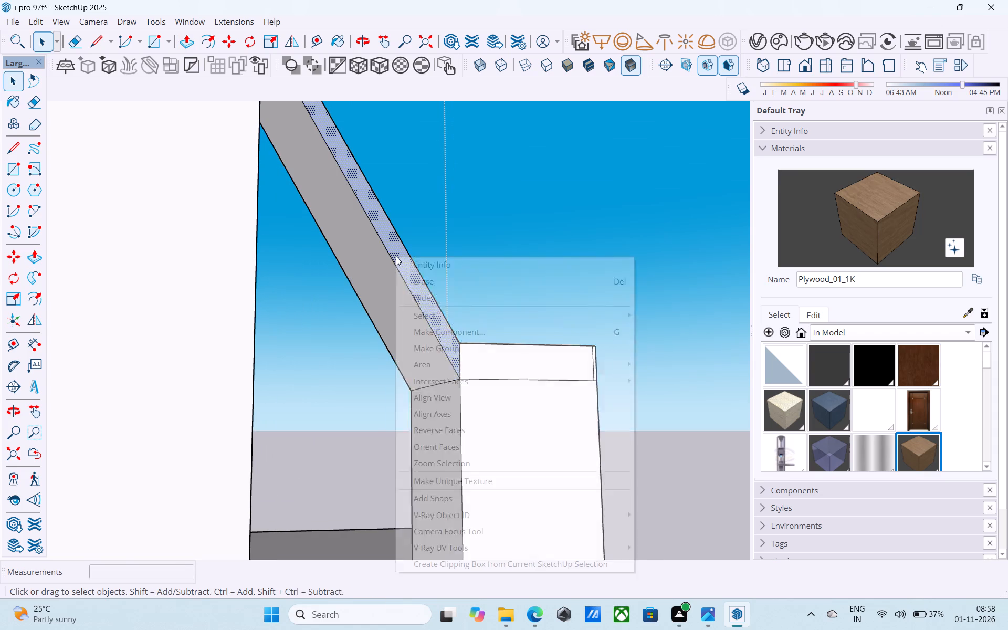
pyautogui.click(455, 433)
# Reverse the upper flight's remaining side face, the one towards the ground-floor doors.
pyautogui.scroll(-4, 475, 423)
pyautogui.moveTo(475, 423); pyautogui.dragTo(23, 471, button='middle')
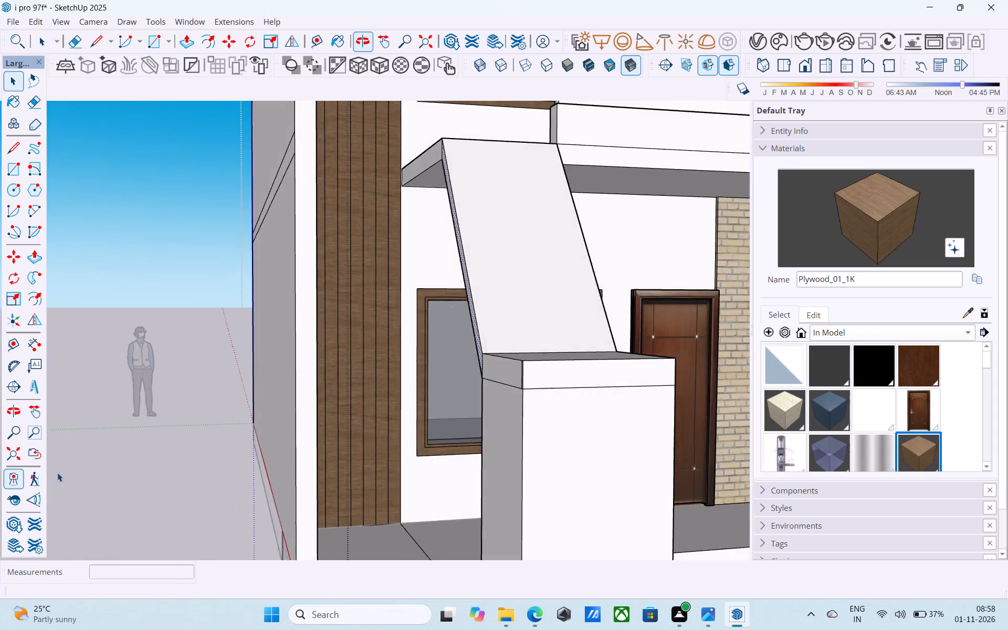
pyautogui.scroll(-5, 272, 426)
pyautogui.moveTo(285, 427); pyautogui.dragTo(144, 438, button='middle')
pyautogui.scroll(-5, 511, 361)
pyautogui.moveTo(513, 362); pyautogui.dragTo(360, 376, button='middle')
pyautogui.scroll(4, 113, 371)
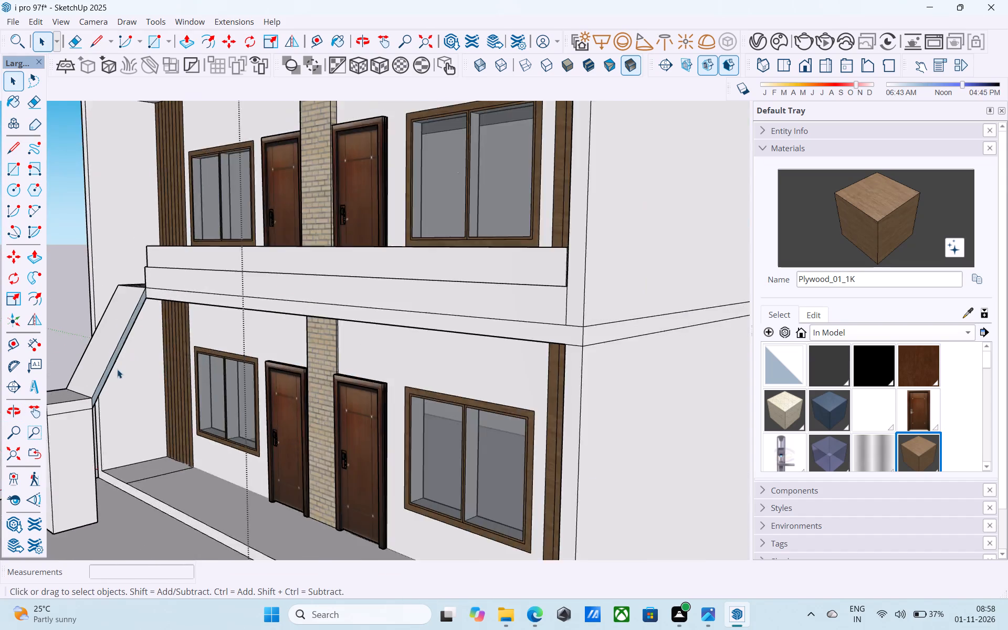
pyautogui.scroll(11, 117, 369)
pyautogui.click(108, 363)
pyautogui.rightClick(108, 363)
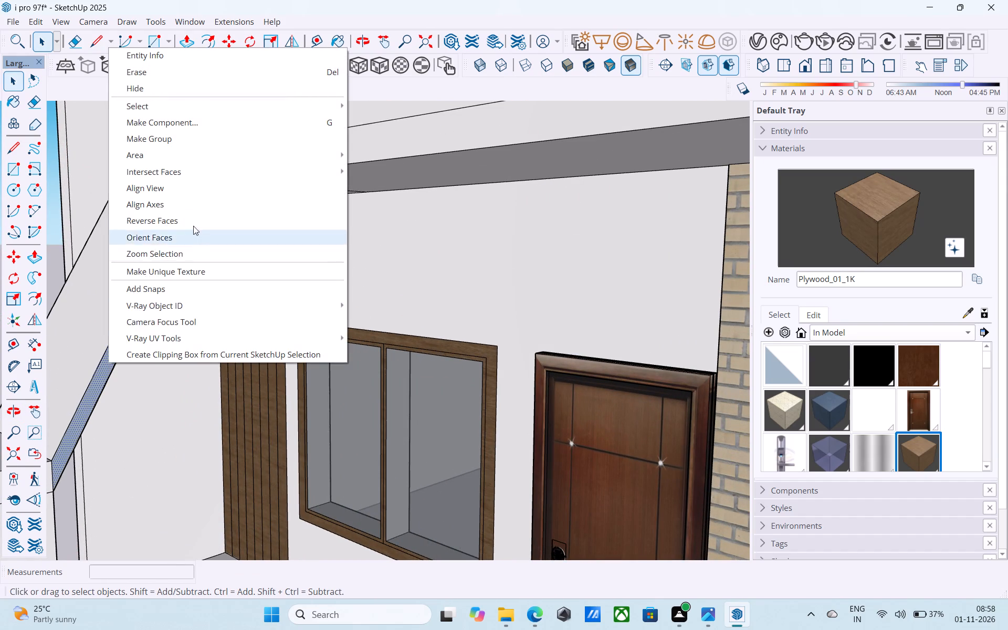
pyautogui.click(198, 216)
# Draw a 6' line on the platform from the support block's front corner, parallel to the facade.
pyautogui.scroll(-11, 256, 361)
pyautogui.moveTo(258, 377); pyautogui.dragTo(330, 364, button='middle')
pyautogui.scroll(-2, 381, 418)
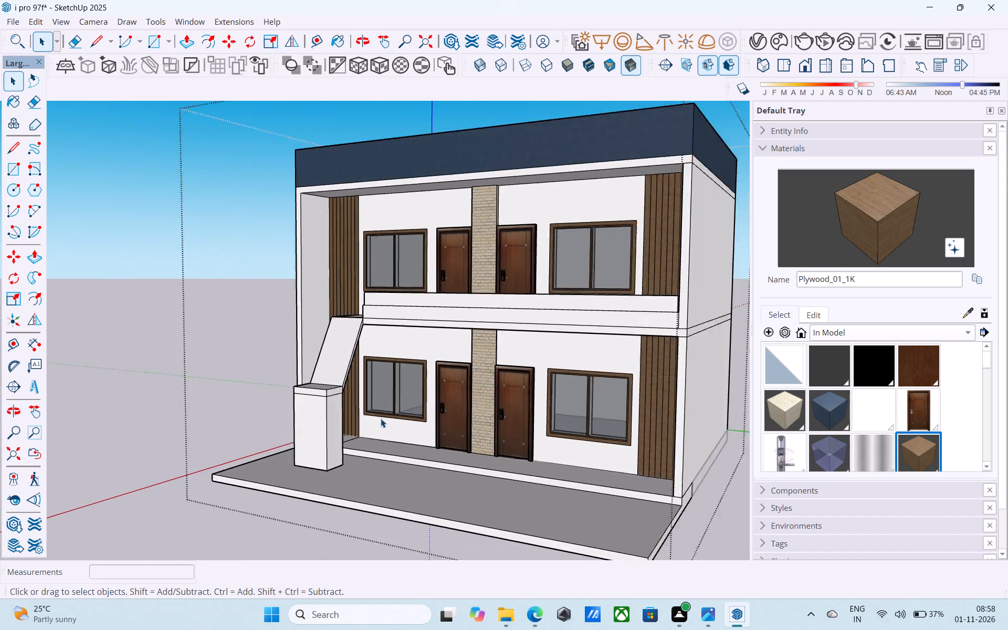
pyautogui.scroll(-2, 381, 418)
pyautogui.moveTo(381, 418); pyautogui.dragTo(354, 466, button='middle')
pyautogui.moveTo(353, 507); pyautogui.dragTo(289, 509, button='middle')
pyautogui.middleClick(289, 509)
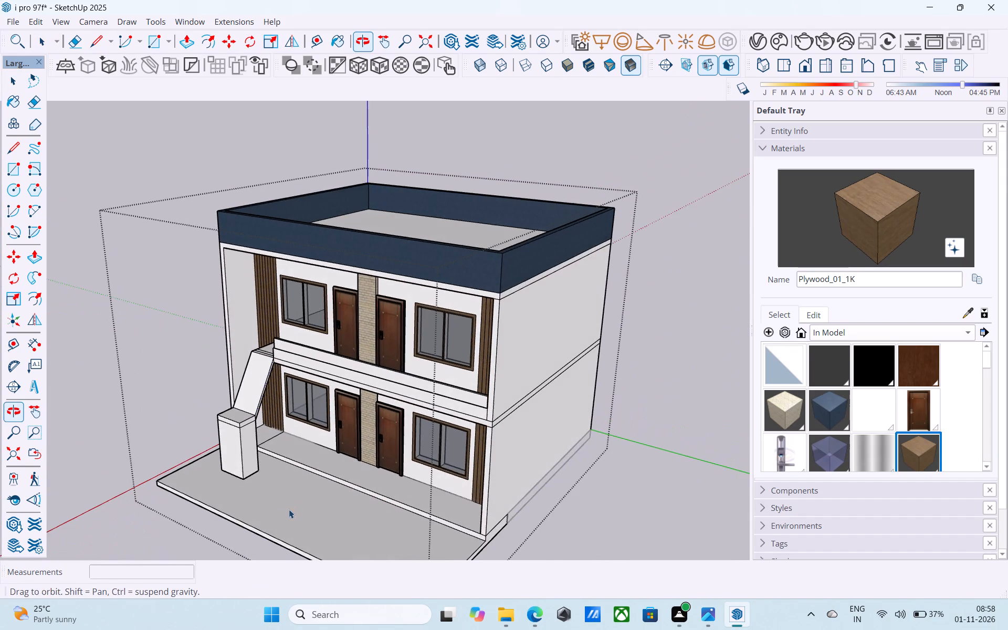
pyautogui.press('l')
pyautogui.scroll(4, 269, 497)
pyautogui.click(232, 469)
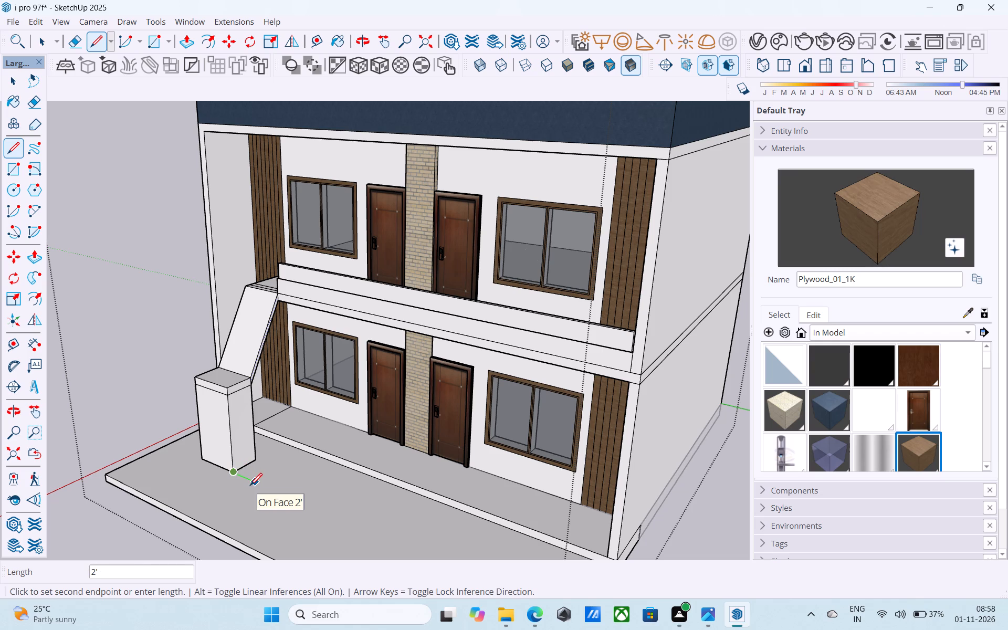
pyautogui.write("6'")
pyautogui.press('Return')
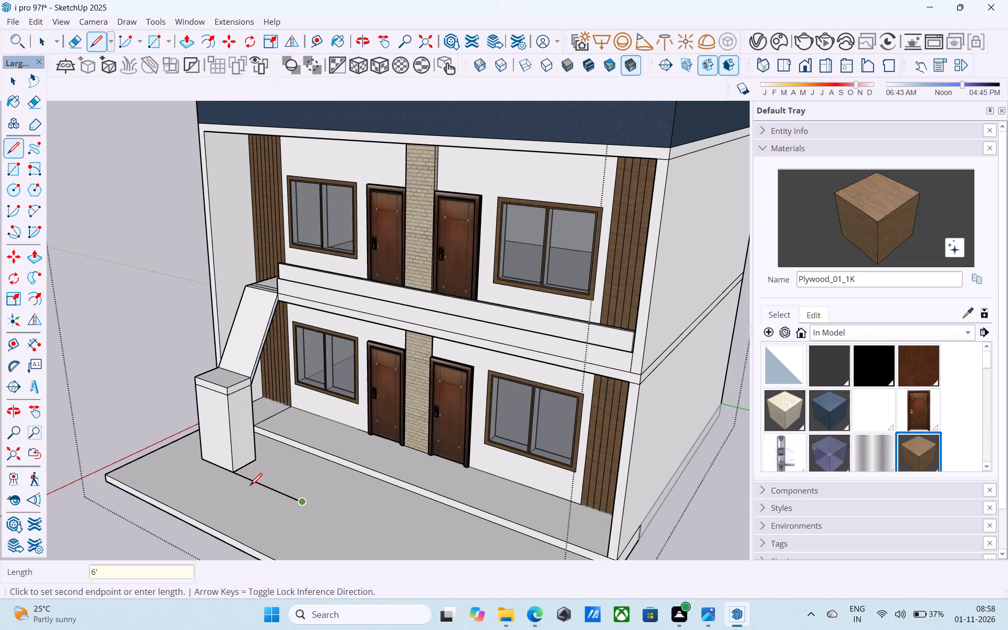
pyautogui.press('space')
# Draw a parallel line from the block's adjacent base corner and join its end to the 6' line, closing the lower flight's footprint.
pyautogui.press('l')
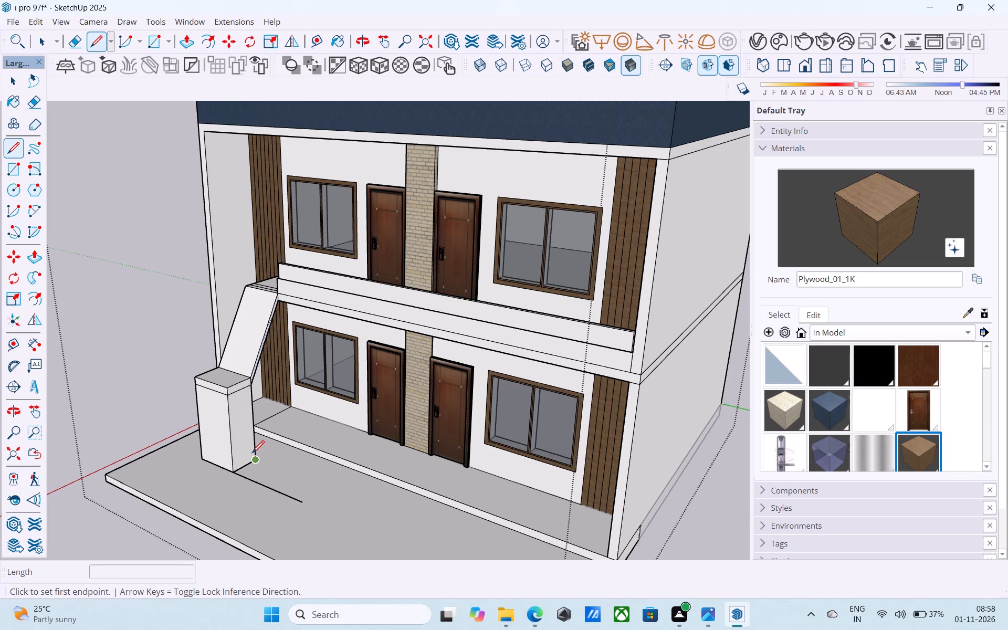
pyautogui.click(259, 459)
pyautogui.click(316, 495)
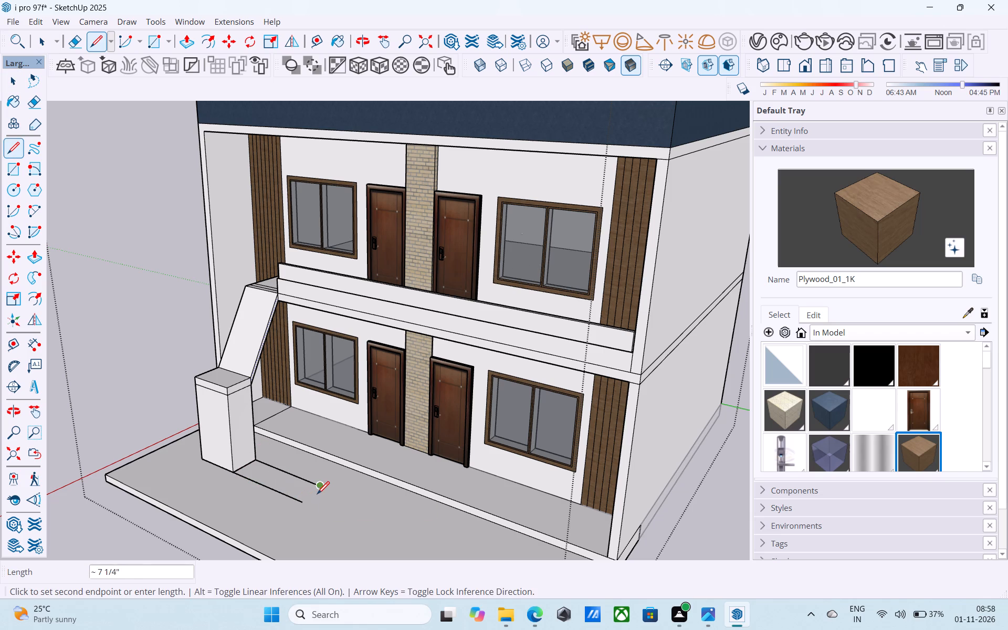
pyautogui.scroll(12, 300, 502)
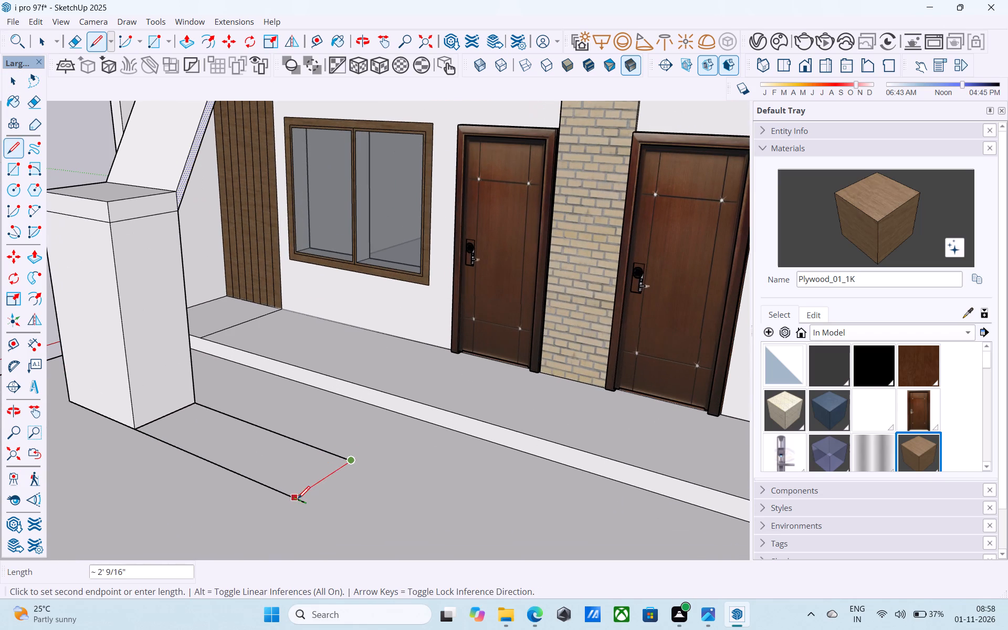
pyautogui.click(297, 499)
# Erase the short line end projecting beyond the footprint's end edge.
pyautogui.press('e')
pyautogui.moveTo(311, 505); pyautogui.dragTo(305, 506)
pyautogui.press('space')
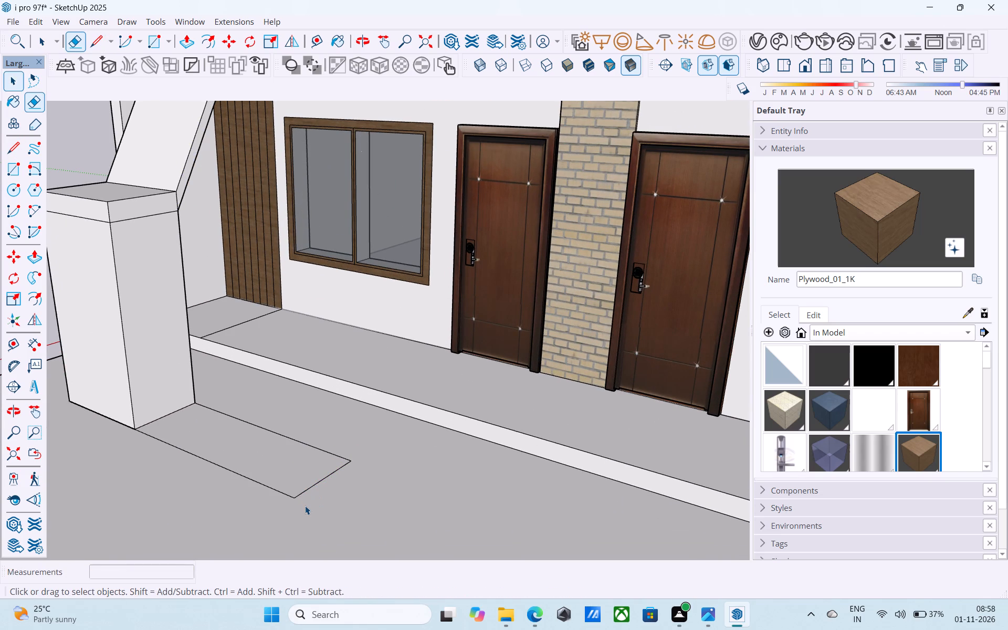
# Draw two sloping edges from the footprint's far corners up to the bottom corners of the landing slab, forming the lower flight's slope.
pyautogui.press('l')
pyautogui.click(300, 495)
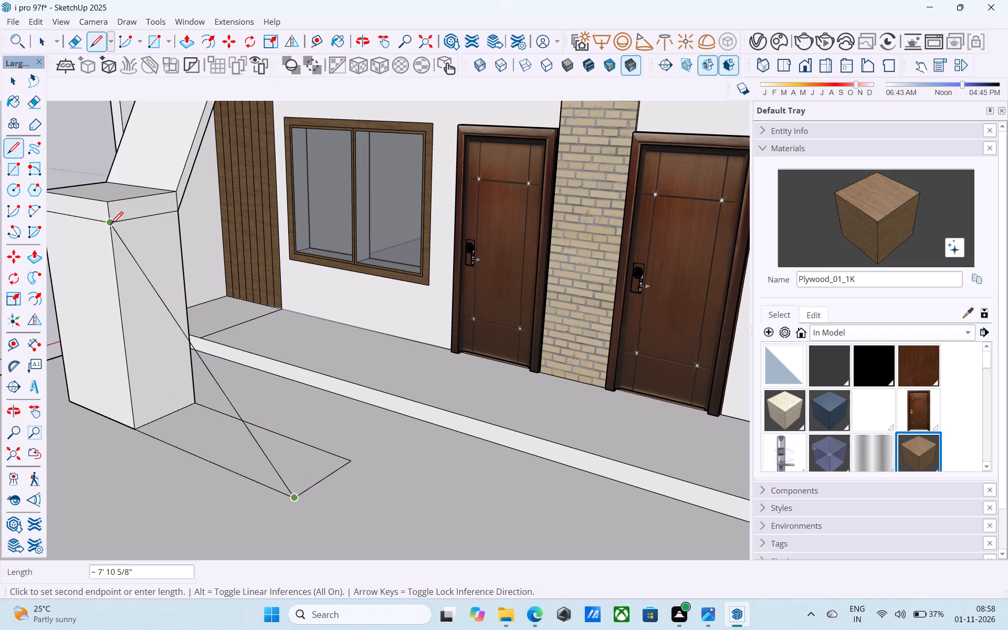
pyautogui.click(111, 225)
pyautogui.press('l')
pyautogui.click(344, 460)
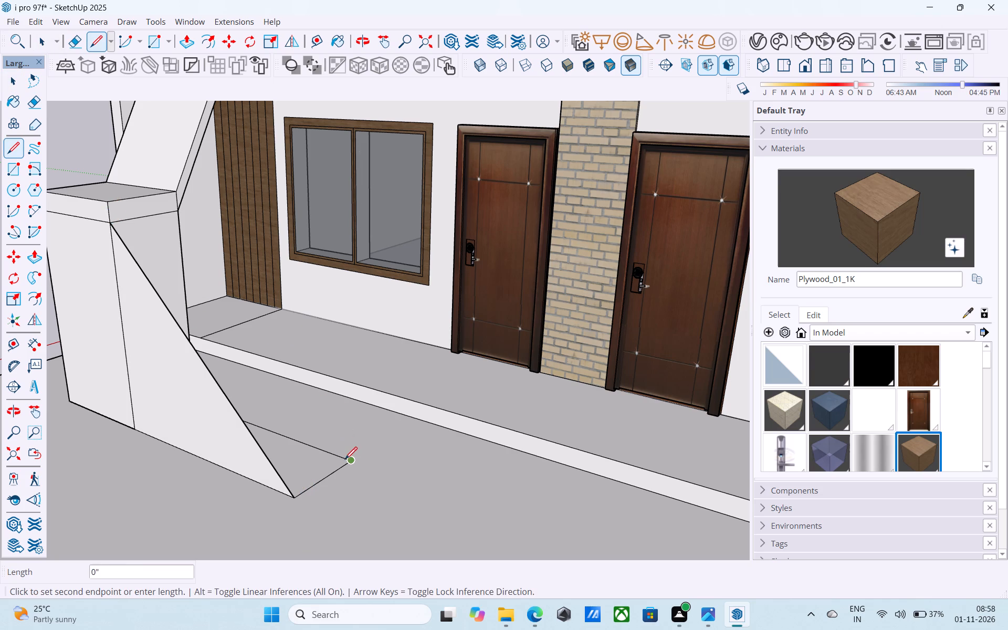
pyautogui.click(176, 214)
pyautogui.scroll(-5, 180, 283)
pyautogui.press('space')
# Draw a 6" vertical edge upward from each of the two corners at the foot of the lower flight.
pyautogui.scroll(6, 261, 433)
pyautogui.scroll(-4, 260, 431)
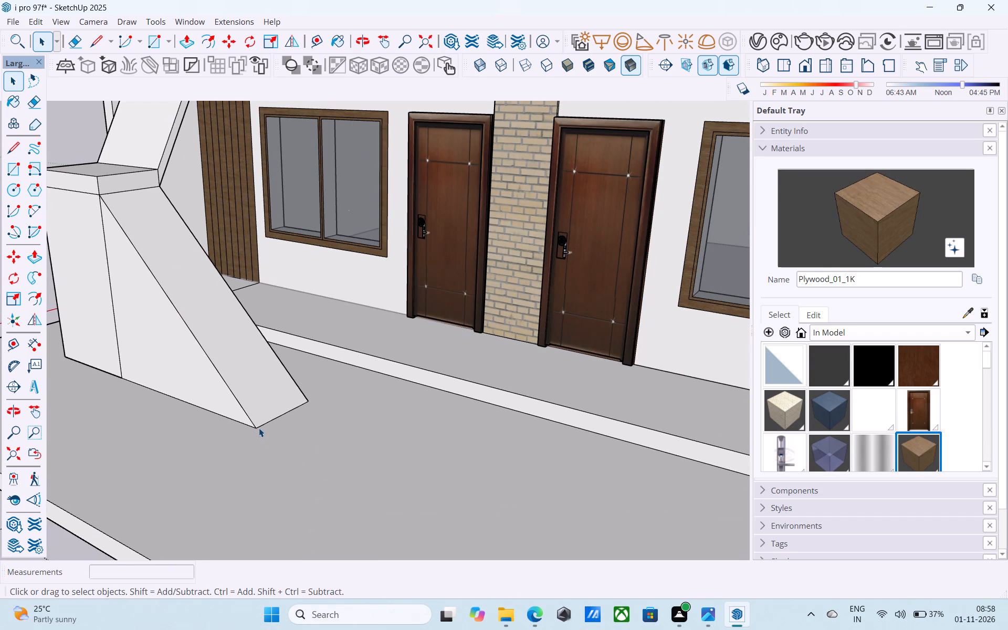
pyautogui.press('l')
pyautogui.click(254, 428)
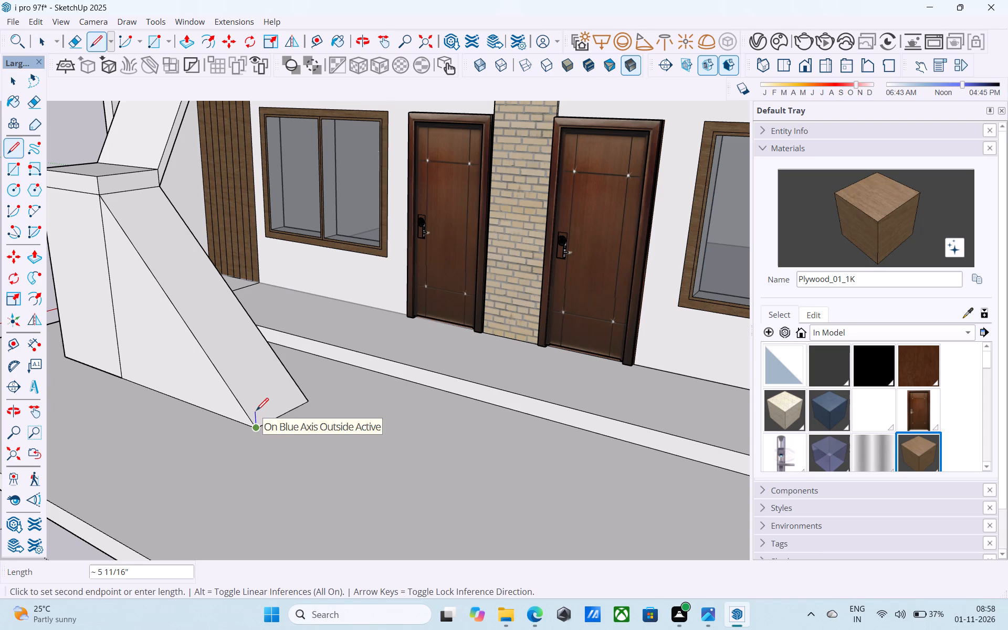
pyautogui.write('6"')
pyautogui.press('Return')
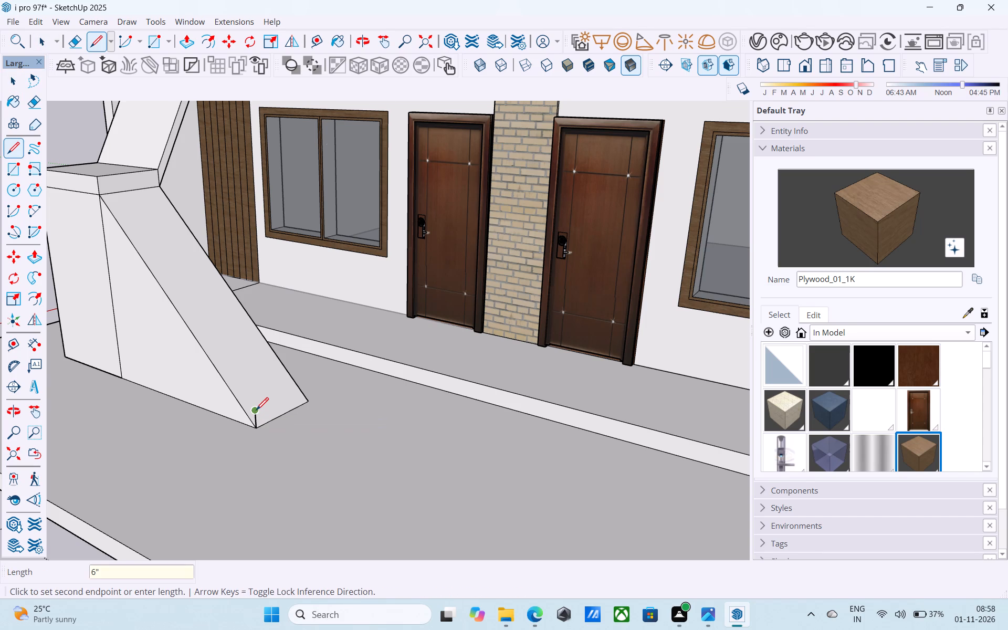
pyautogui.press('space')
pyautogui.press('l')
pyautogui.click(306, 400)
pyautogui.click(311, 384)
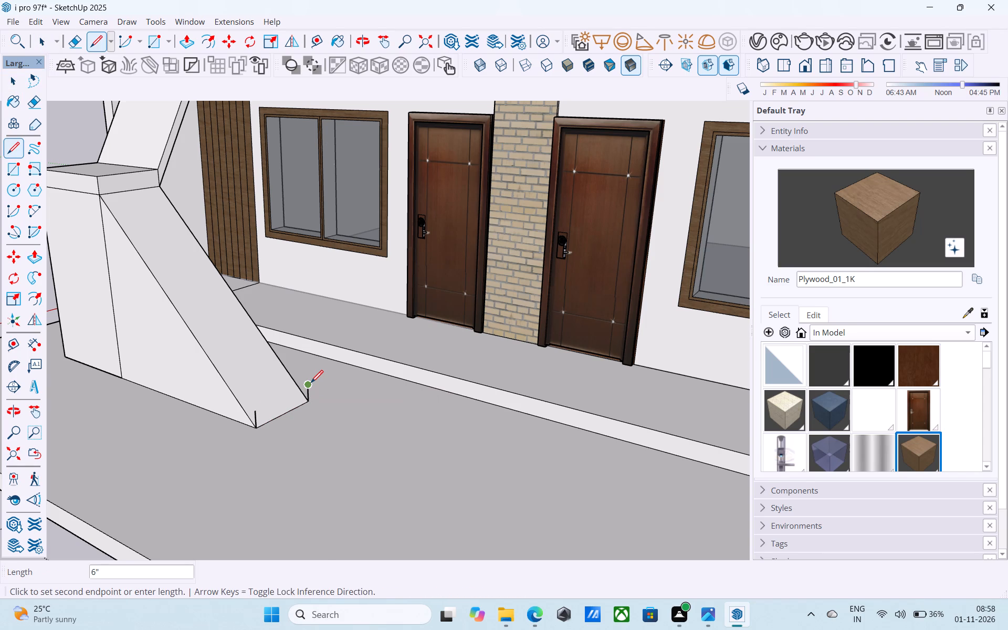
# Draw a horizontal edge about 6" long from the top of each vertical edge back to the flight's sloping edge.
pyautogui.press('l')
pyautogui.click(309, 384)
pyautogui.click(296, 381)
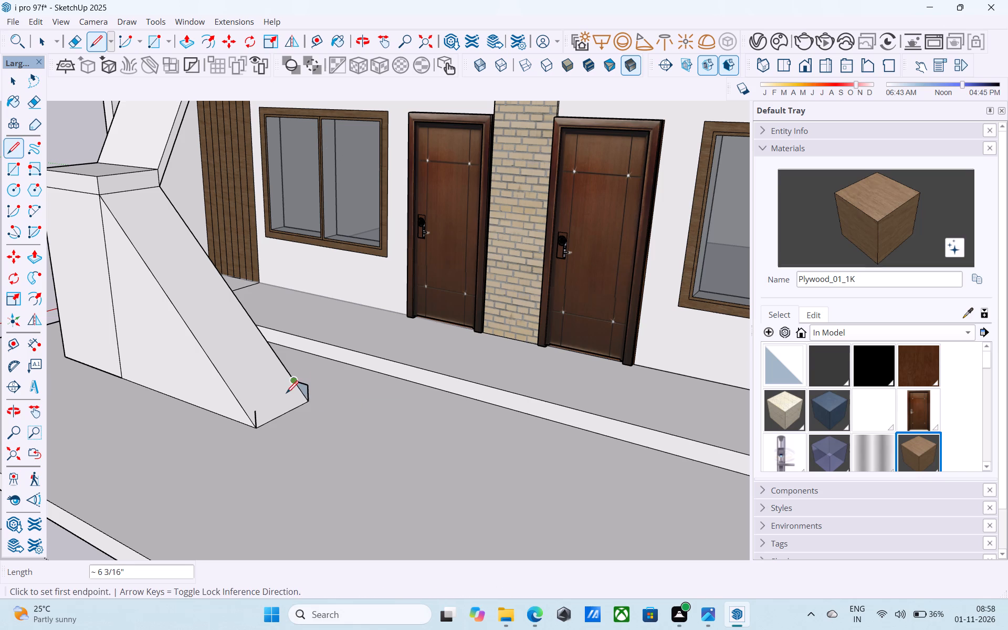
pyautogui.click(258, 413)
pyautogui.click(241, 409)
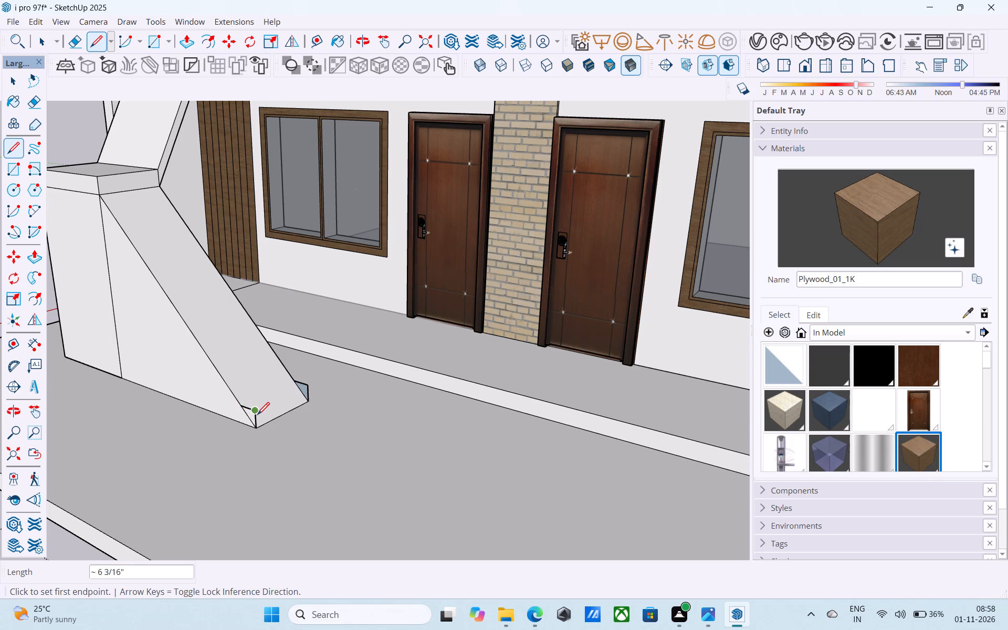
# Connect the short edges across the flight's width at their front and back ends, closing the first step's riser and tread.
pyautogui.scroll(4, 257, 416)
pyautogui.click(251, 412)
pyautogui.click(330, 375)
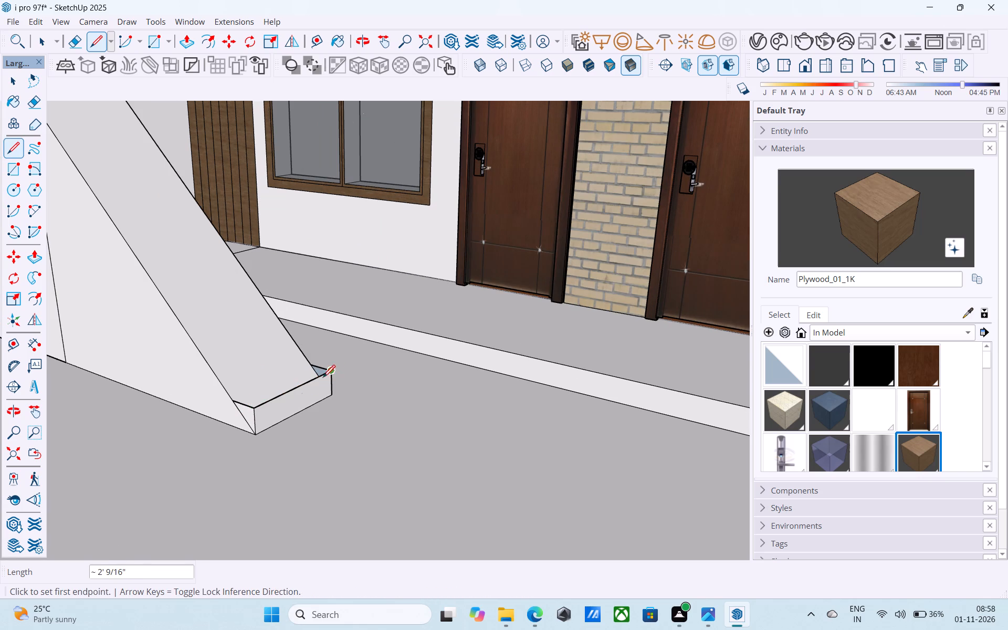
pyautogui.click(230, 401)
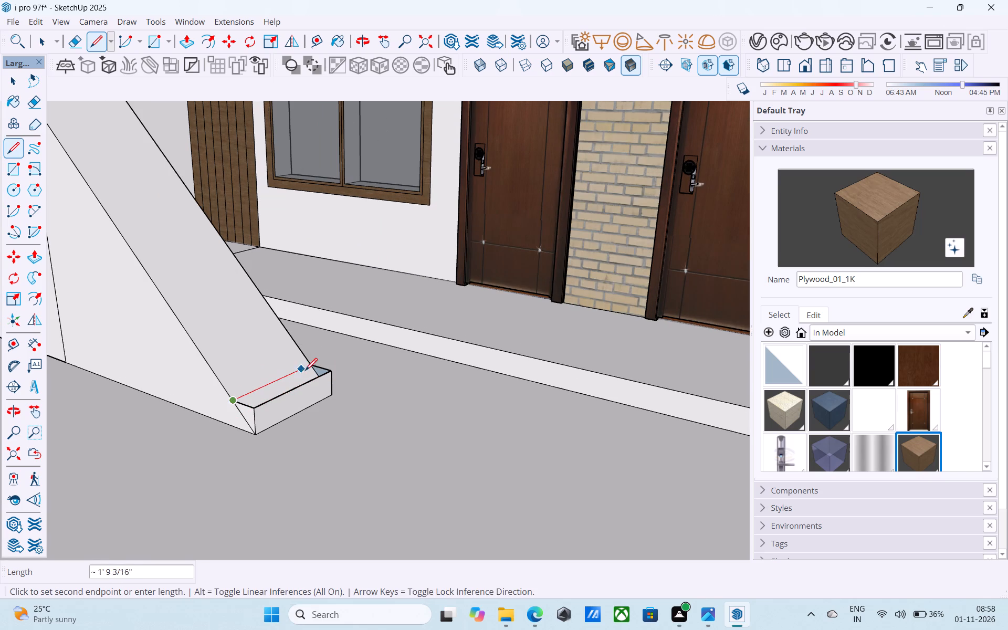
pyautogui.click(311, 367)
pyautogui.press('space')
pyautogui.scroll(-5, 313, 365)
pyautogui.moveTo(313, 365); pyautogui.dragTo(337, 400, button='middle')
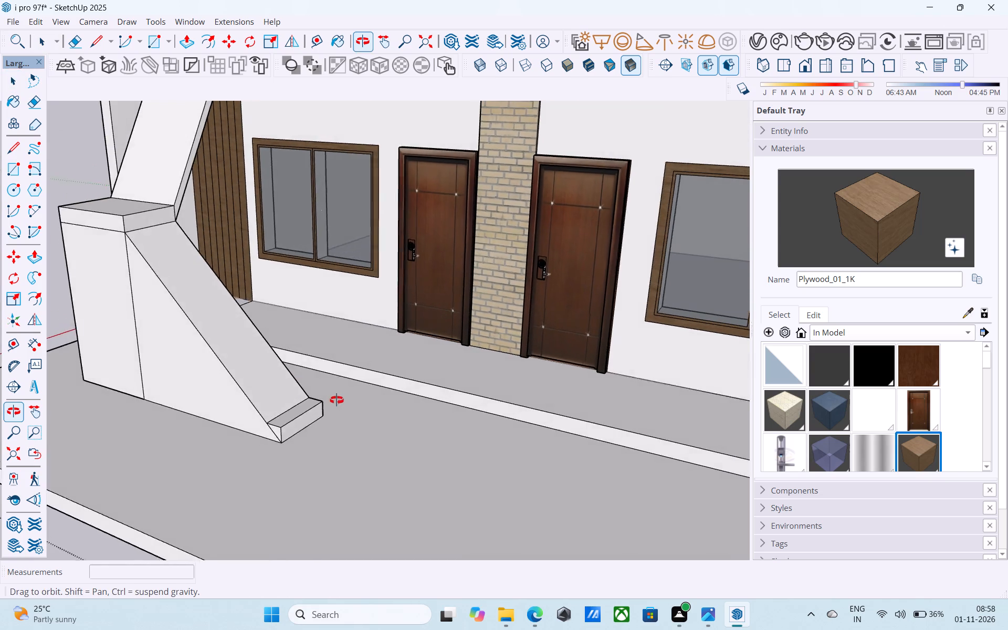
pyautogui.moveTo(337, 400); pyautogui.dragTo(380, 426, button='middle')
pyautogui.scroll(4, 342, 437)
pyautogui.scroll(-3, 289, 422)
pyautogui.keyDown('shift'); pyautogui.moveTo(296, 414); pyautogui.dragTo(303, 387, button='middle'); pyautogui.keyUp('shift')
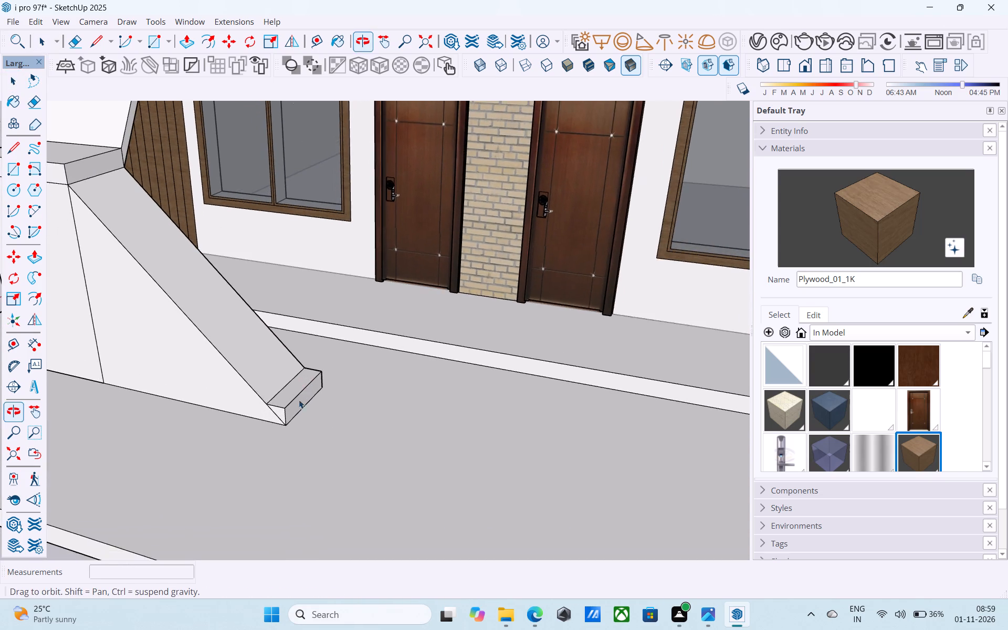
# Select the first step's riser, tread and two triangular side faces at the foot of the lower flight and group them.
pyautogui.scroll(5, 302, 408)
pyautogui.click(296, 399)
pyautogui.keyDown('shift'); pyautogui.click(285, 383); pyautogui.keyUp('shift')
pyautogui.keyDown('shift'); pyautogui.click(259, 412); pyautogui.keyUp('shift')
pyautogui.scroll(-3, 268, 409)
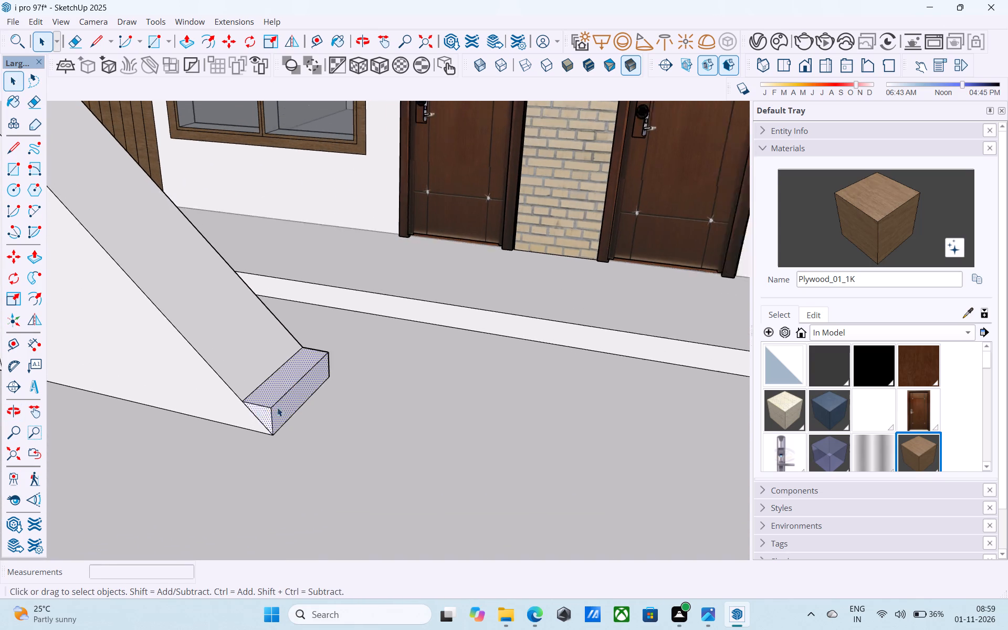
pyautogui.scroll(-2, 277, 407)
pyautogui.moveTo(290, 405); pyautogui.dragTo(0, 442, button='middle')
pyautogui.moveTo(265, 350); pyautogui.dragTo(226, 390, button='middle')
pyautogui.scroll(6, 233, 376)
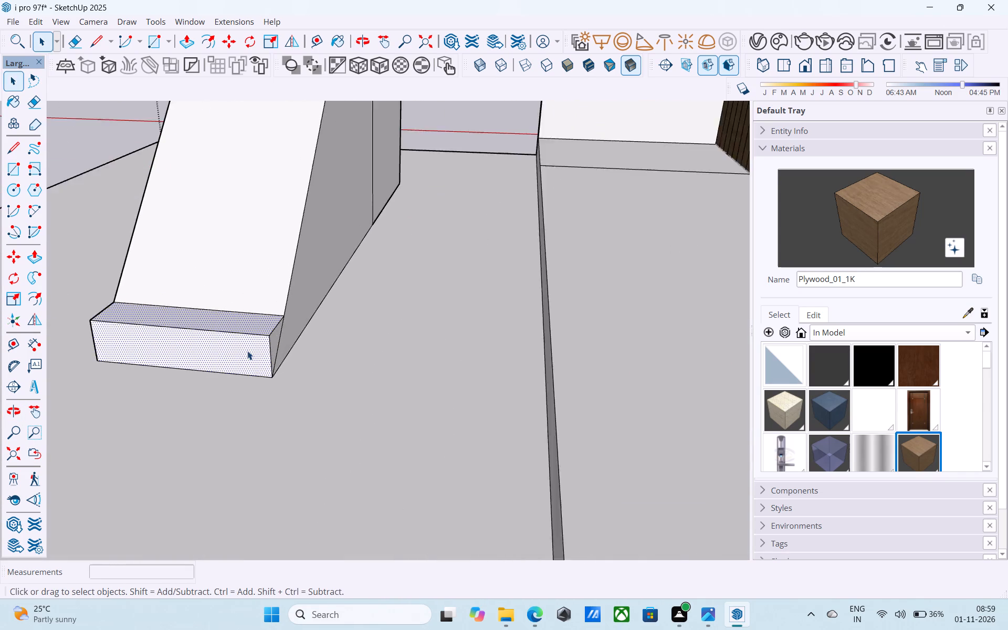
pyautogui.scroll(6, 247, 351)
pyautogui.keyDown('shift'); pyautogui.click(282, 335); pyautogui.keyUp('shift')
pyautogui.rightClick(282, 334)
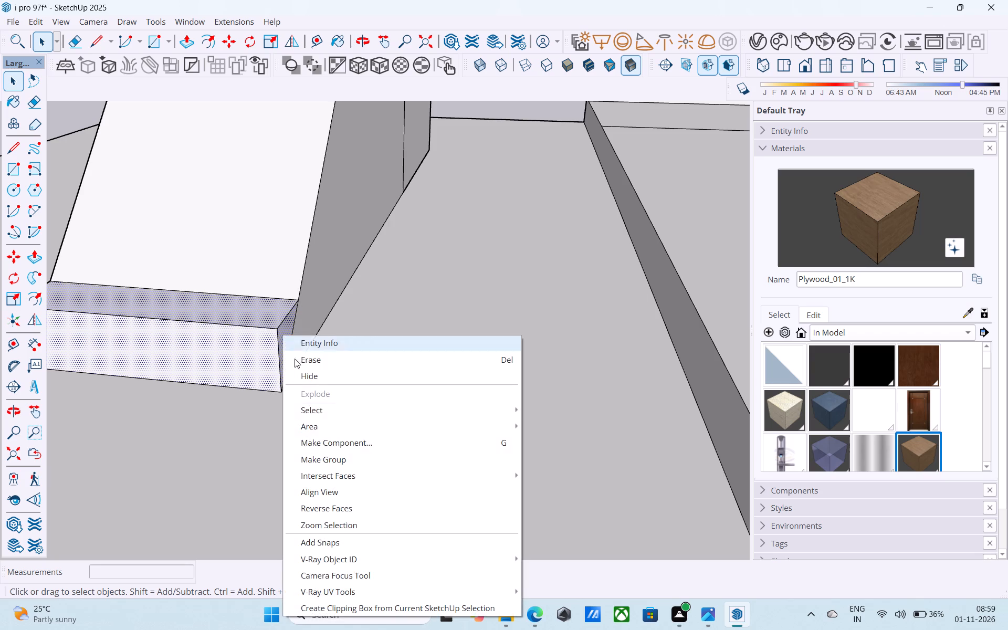
pyautogui.click(344, 459)
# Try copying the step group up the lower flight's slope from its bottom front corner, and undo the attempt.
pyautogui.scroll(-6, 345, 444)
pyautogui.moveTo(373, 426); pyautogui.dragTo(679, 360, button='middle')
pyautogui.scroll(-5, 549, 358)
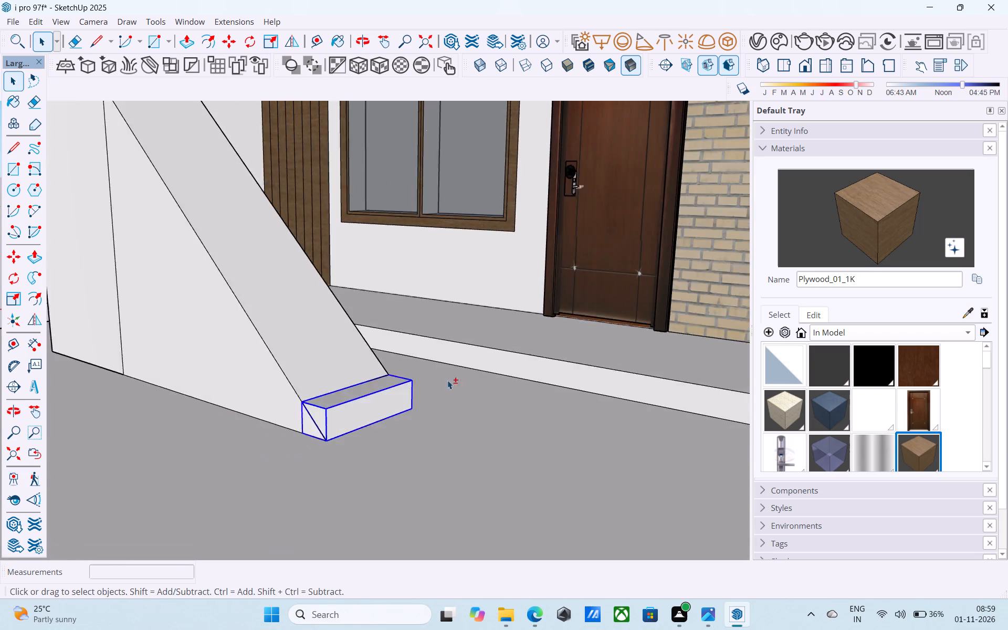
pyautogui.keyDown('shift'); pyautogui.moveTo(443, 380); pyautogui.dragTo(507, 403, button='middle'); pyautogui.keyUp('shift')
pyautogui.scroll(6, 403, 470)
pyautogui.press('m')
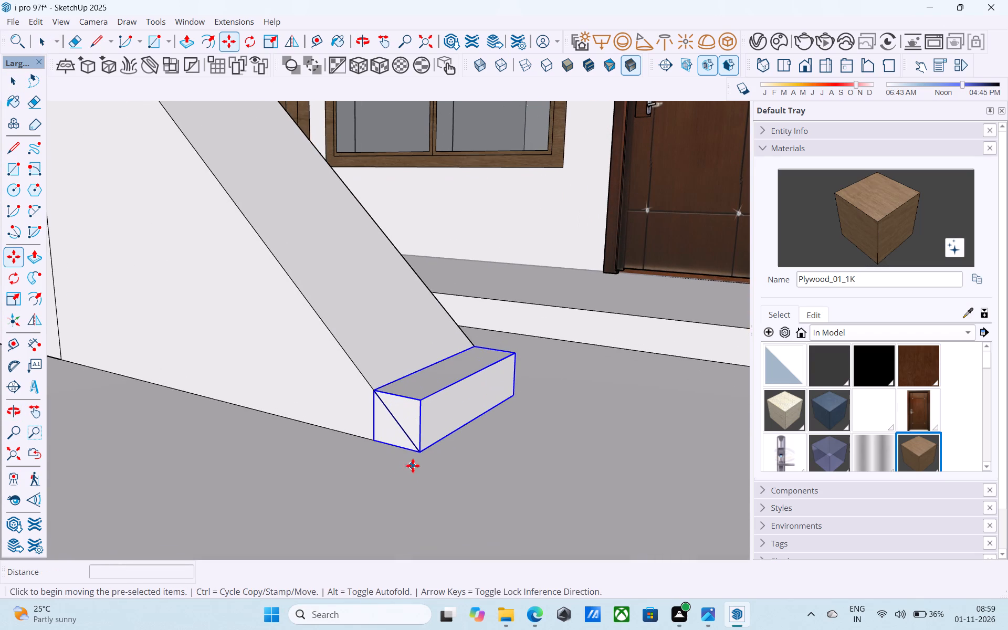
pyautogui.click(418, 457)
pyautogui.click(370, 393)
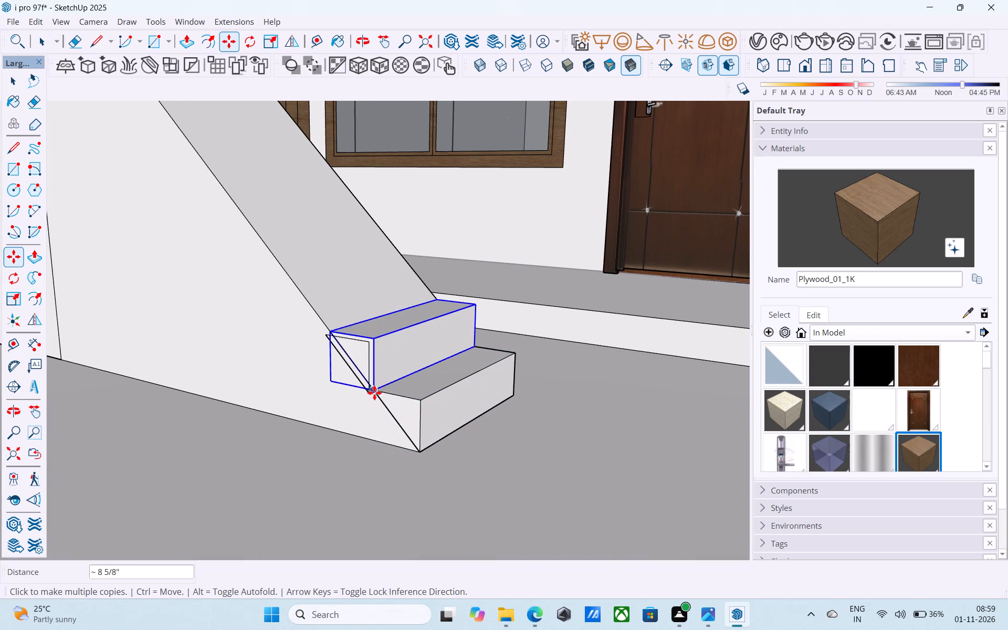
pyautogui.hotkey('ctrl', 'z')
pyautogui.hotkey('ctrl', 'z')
# Copy the first step group from its bottom front corner to the back corner of its tread, forming the second step.
pyautogui.press('space')
pyautogui.click(421, 413)
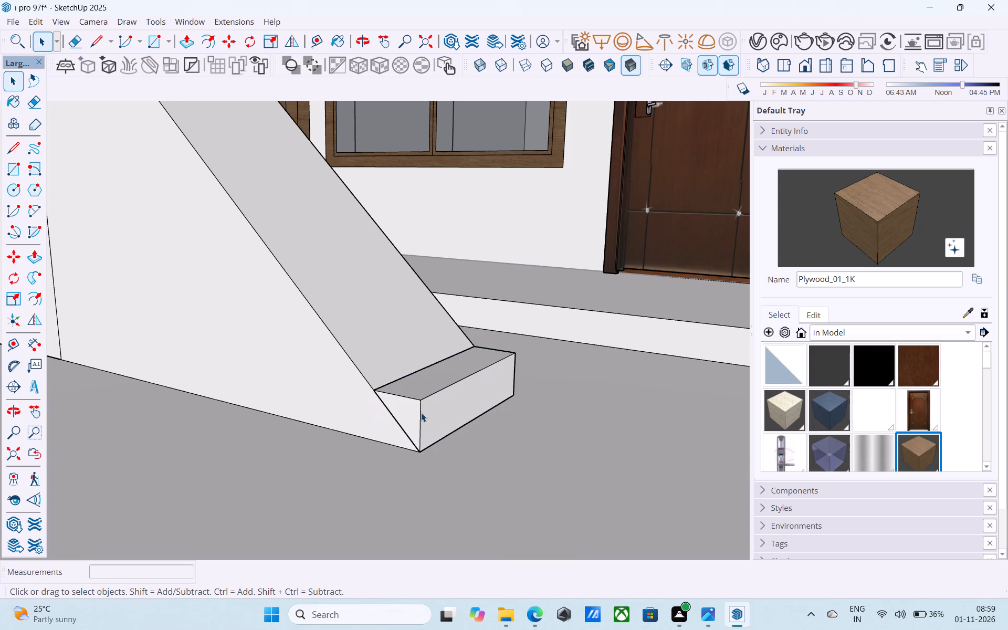
pyautogui.press('m')
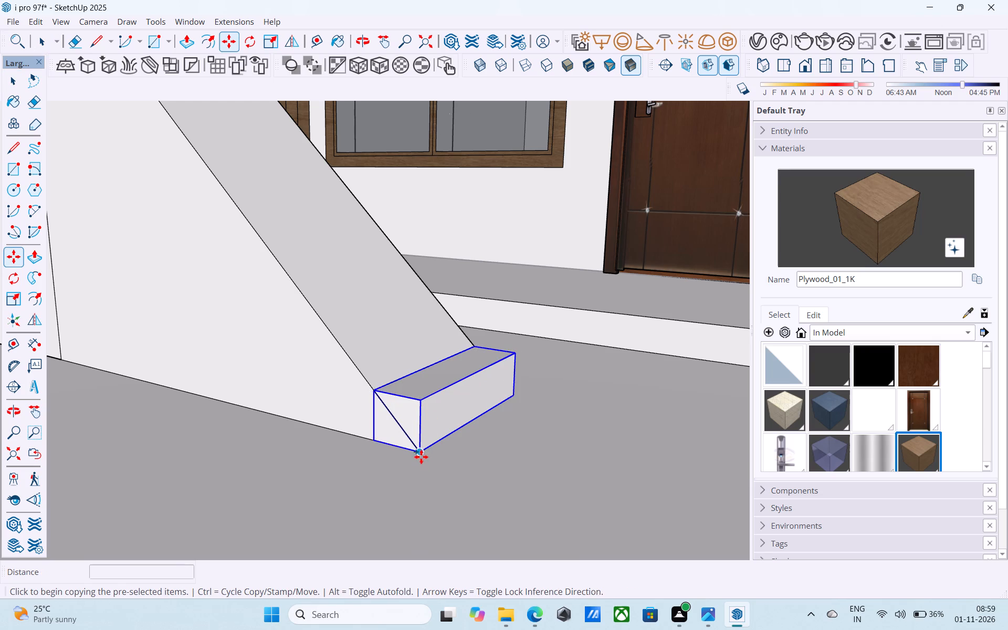
pyautogui.click(421, 454)
pyautogui.click(375, 395)
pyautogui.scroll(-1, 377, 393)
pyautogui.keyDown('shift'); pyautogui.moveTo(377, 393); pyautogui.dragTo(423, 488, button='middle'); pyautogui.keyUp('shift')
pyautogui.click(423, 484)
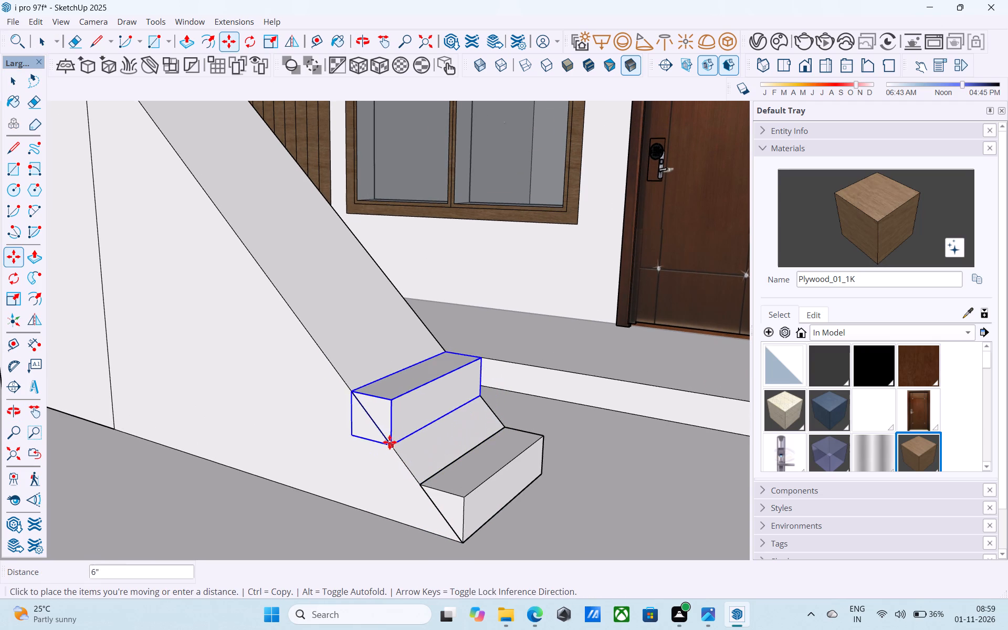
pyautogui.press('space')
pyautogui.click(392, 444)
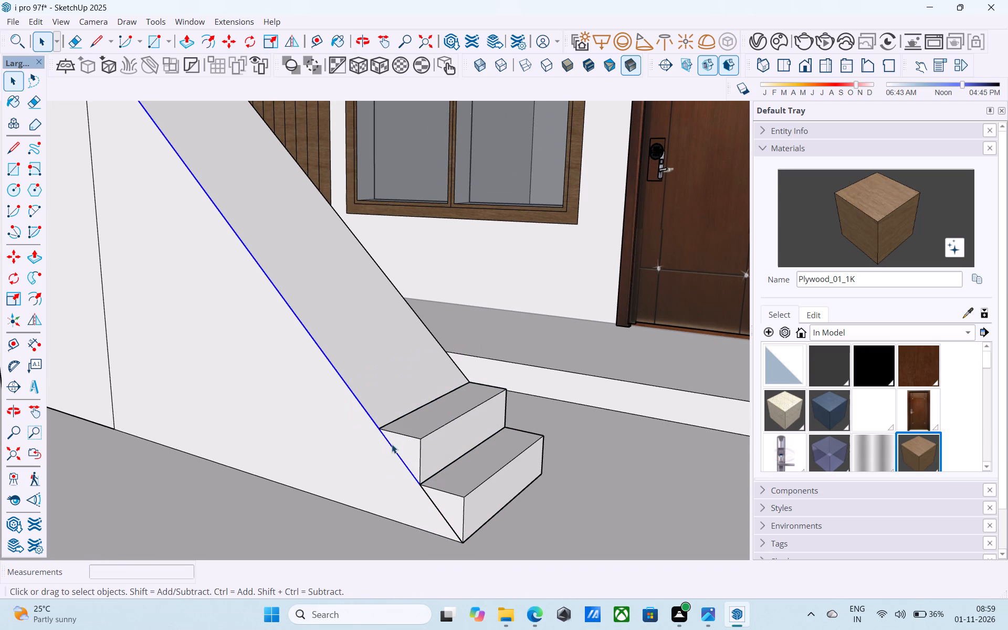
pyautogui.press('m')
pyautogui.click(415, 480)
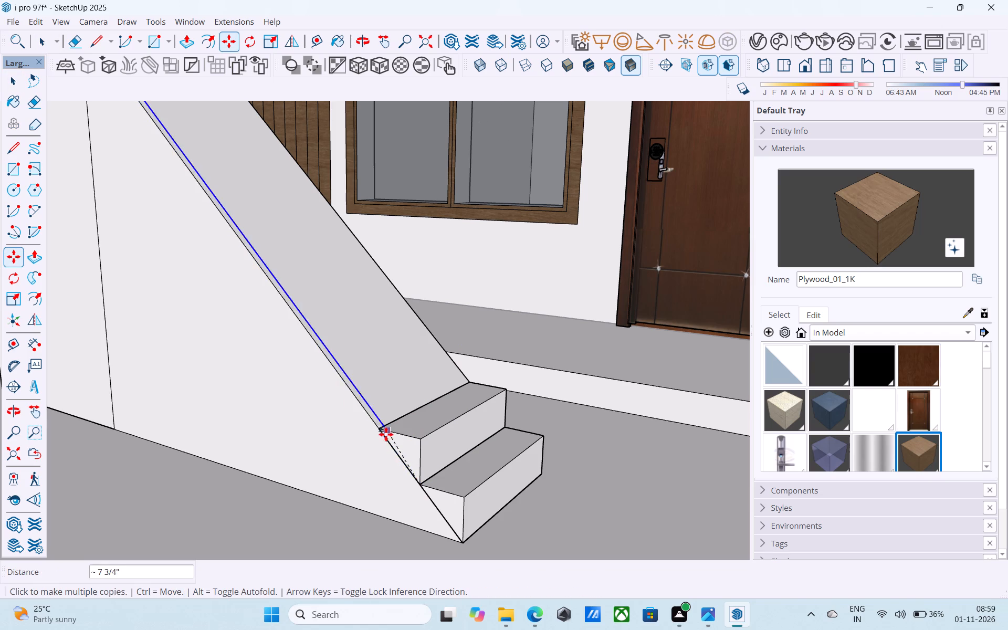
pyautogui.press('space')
# Copy the second step repeatedly up the lower flight's slope, corner to corner, until the steps reach the landing slab.
pyautogui.click(430, 454)
pyautogui.press('m')
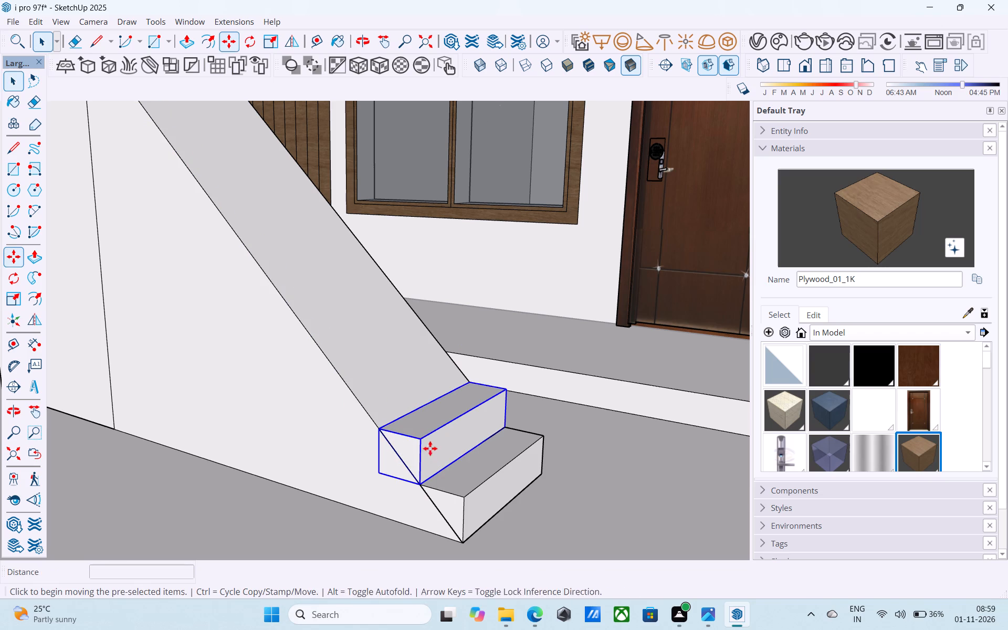
pyautogui.click(424, 485)
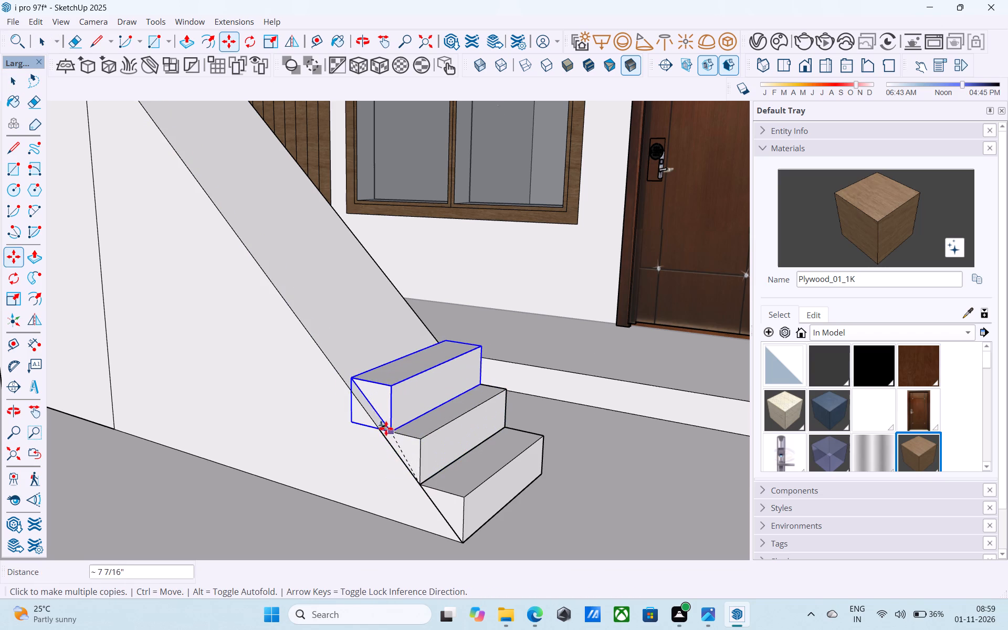
pyautogui.click(383, 428)
pyautogui.click(345, 380)
pyautogui.scroll(-4, 352, 387)
pyautogui.keyDown('shift'); pyautogui.moveTo(350, 391); pyautogui.dragTo(373, 493, button='middle'); pyautogui.keyUp('shift')
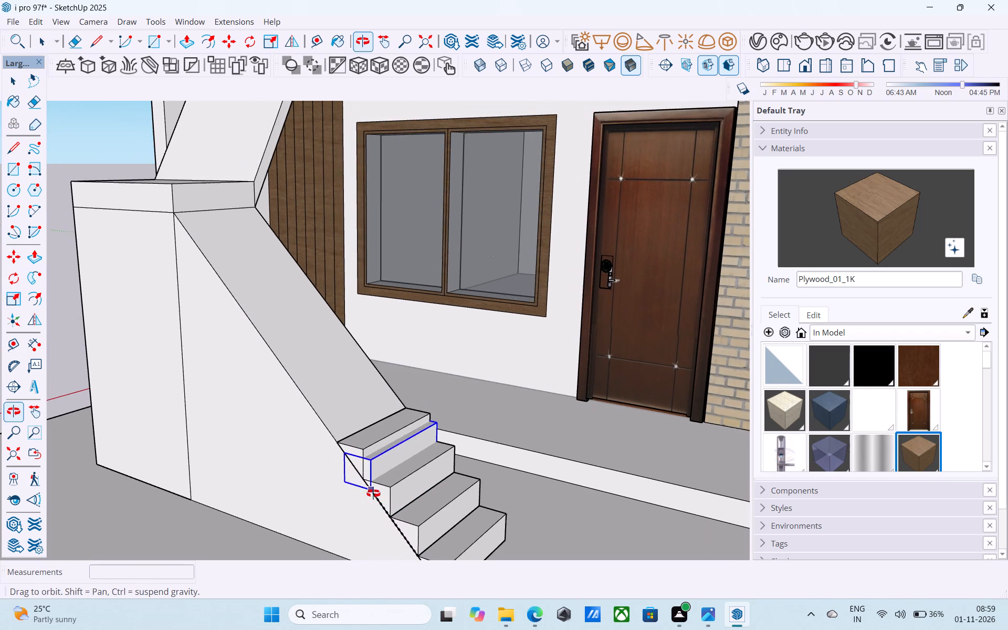
pyautogui.keyDown('shift'); pyautogui.moveTo(373, 493); pyautogui.dragTo(376, 495, button='middle'); pyautogui.keyUp('shift')
pyautogui.click(345, 448)
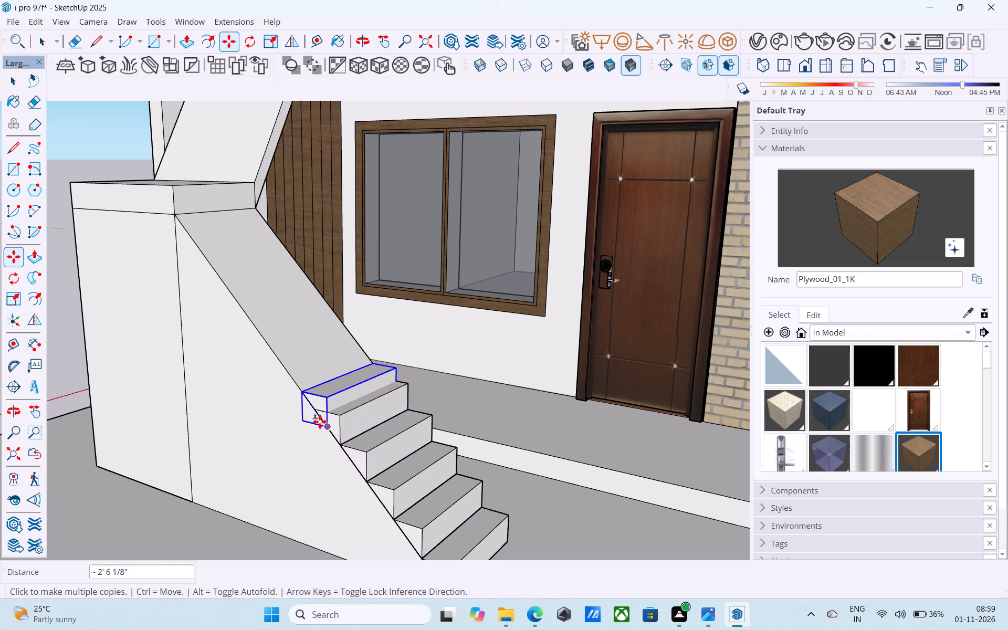
pyautogui.click(315, 411)
pyautogui.click(293, 377)
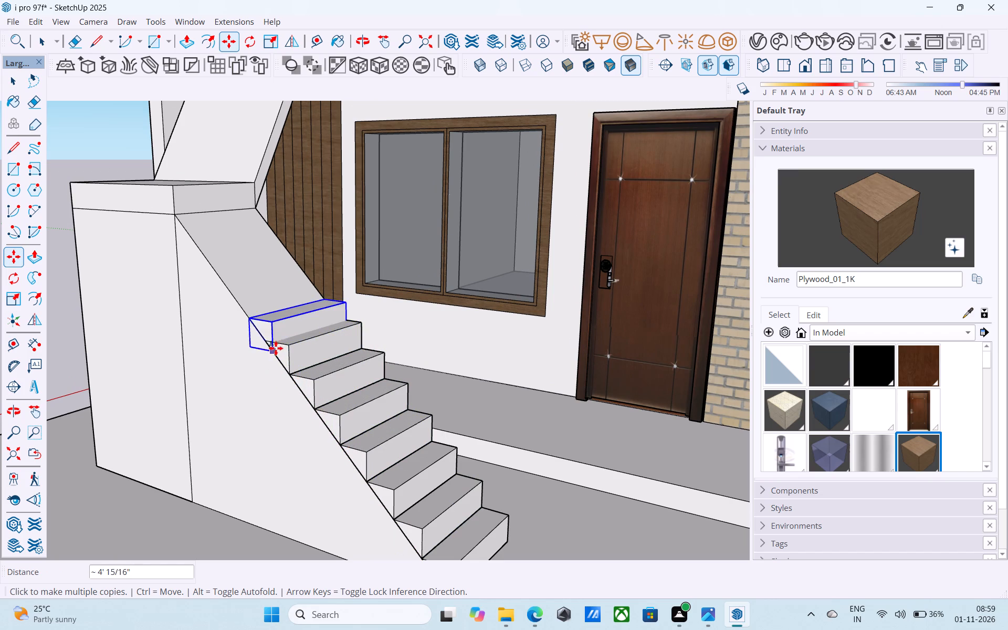
pyautogui.click(268, 342)
pyautogui.click(240, 311)
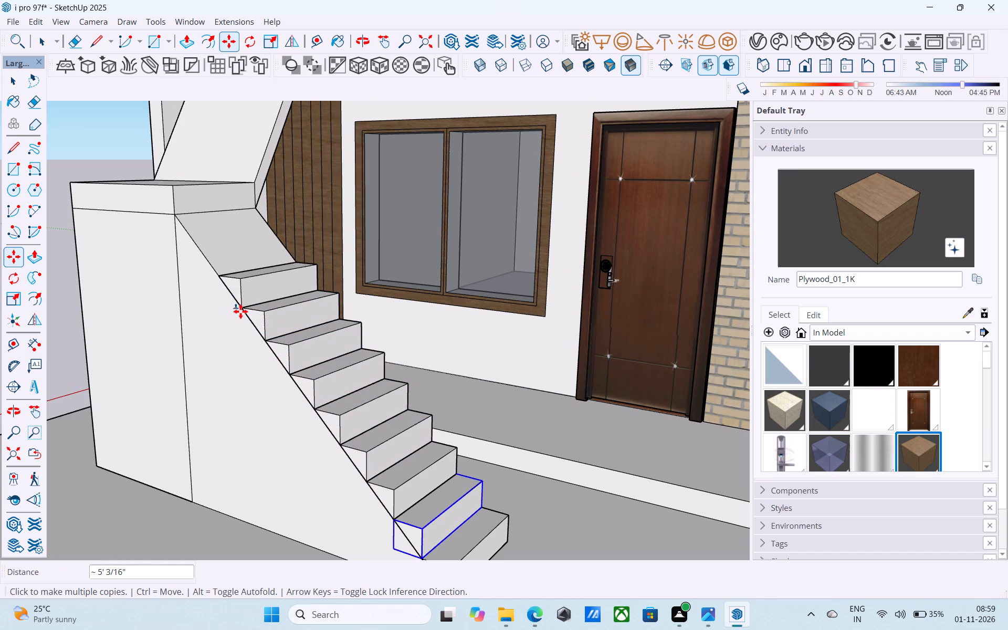
pyautogui.click(219, 275)
pyautogui.click(193, 243)
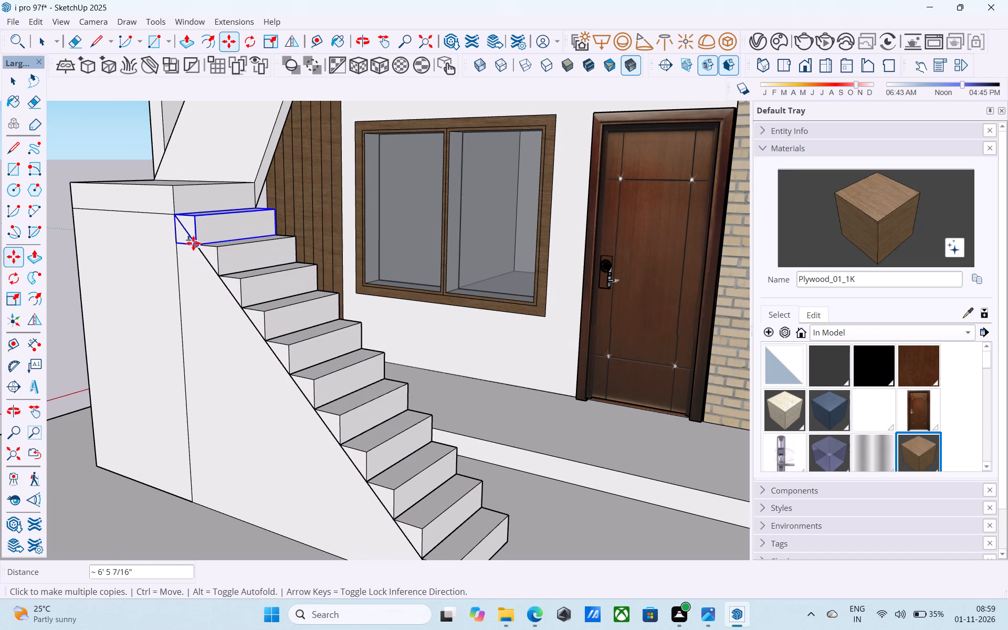
# Place one more copy of the step on top of the landing slab.
pyautogui.scroll(-11, 142, 281)
pyautogui.moveTo(145, 290); pyautogui.dragTo(440, 407, button='middle')
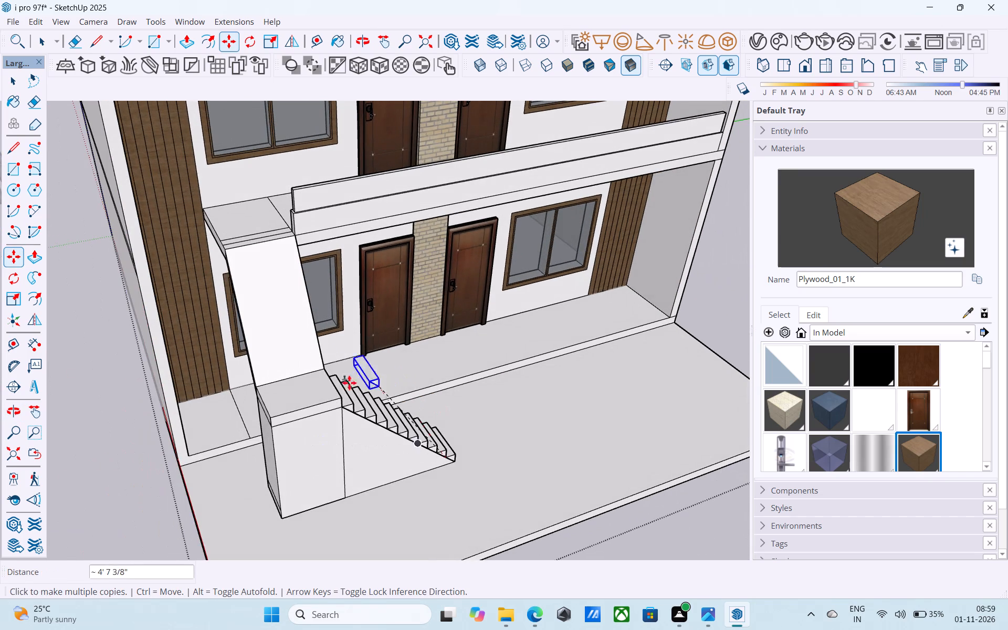
pyautogui.scroll(3, 306, 401)
pyautogui.click(304, 398)
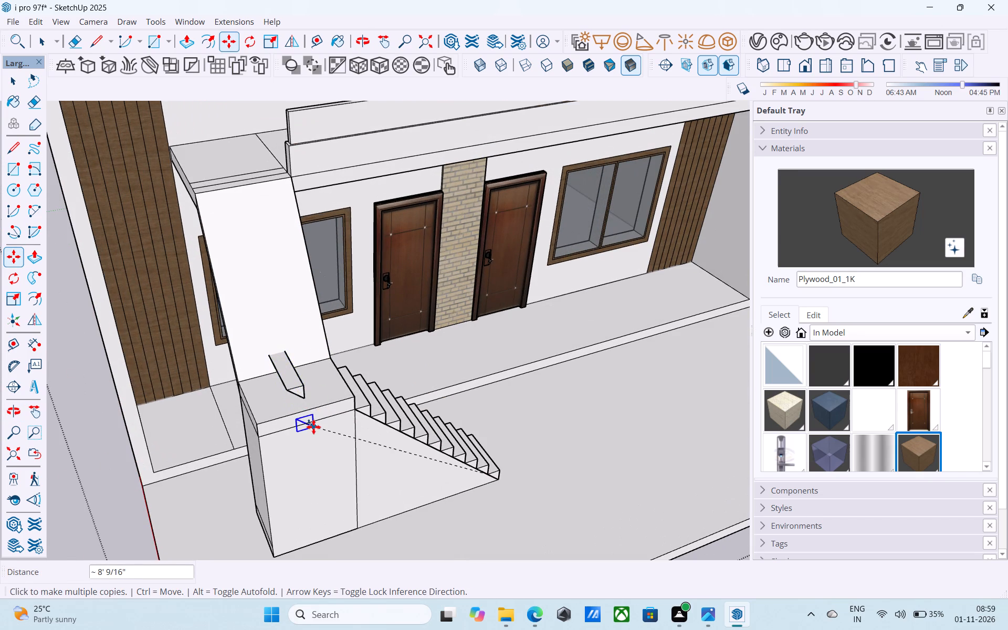
# Rotate the step copy on the landing by 90° so it lines up with the upper flight's width.
pyautogui.press('q')
pyautogui.scroll(5, 314, 427)
pyautogui.click(251, 392)
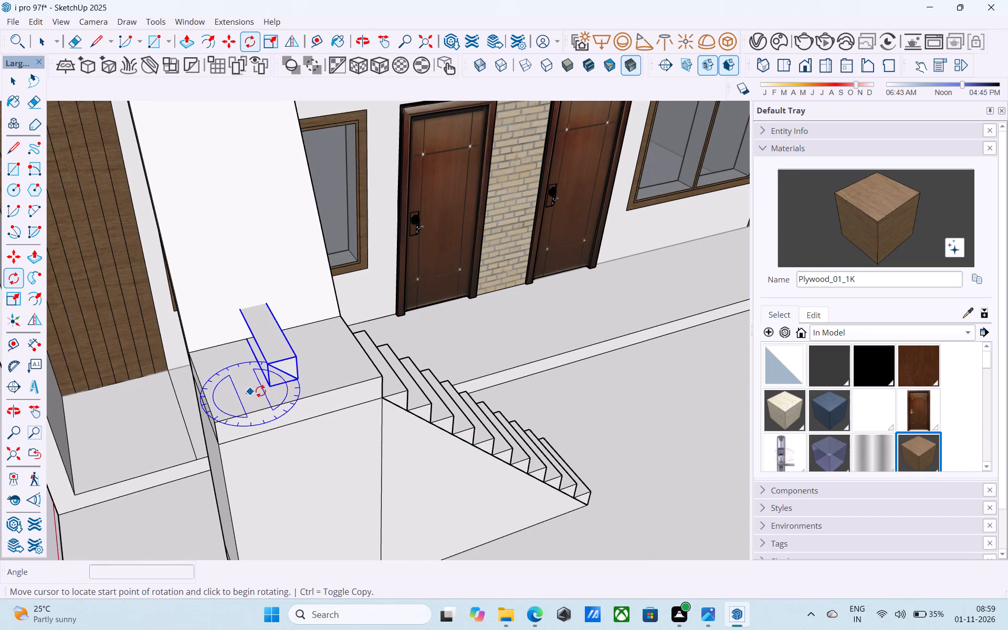
pyautogui.click(329, 373)
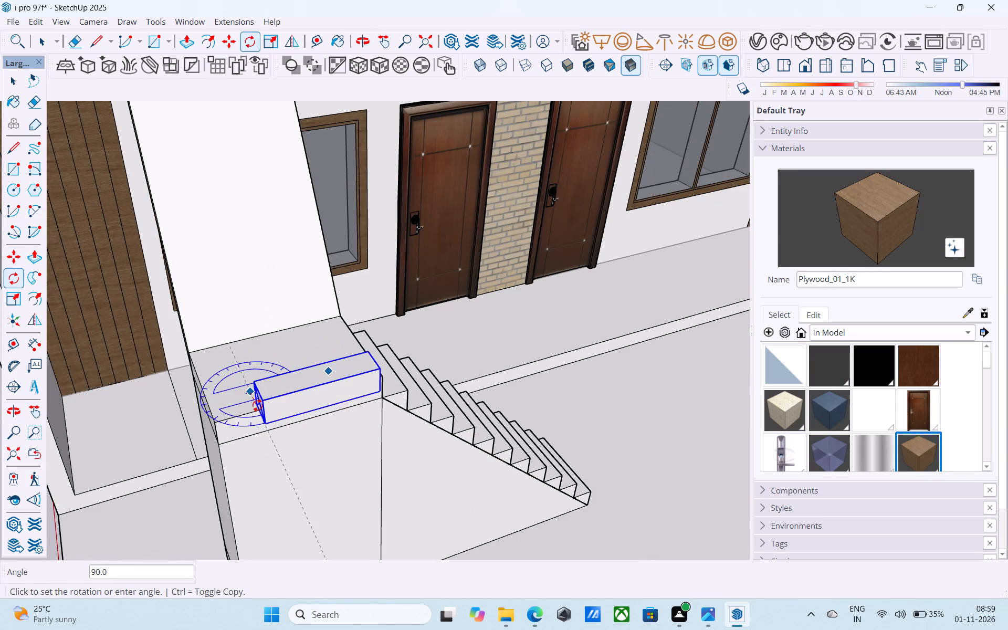
pyautogui.scroll(6, 257, 405)
pyautogui.click(255, 404)
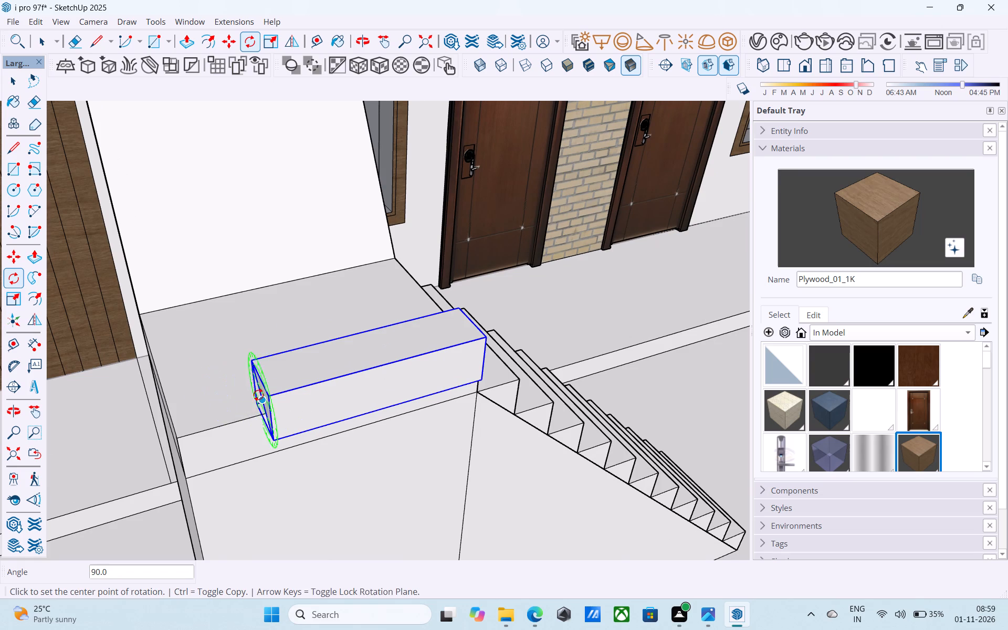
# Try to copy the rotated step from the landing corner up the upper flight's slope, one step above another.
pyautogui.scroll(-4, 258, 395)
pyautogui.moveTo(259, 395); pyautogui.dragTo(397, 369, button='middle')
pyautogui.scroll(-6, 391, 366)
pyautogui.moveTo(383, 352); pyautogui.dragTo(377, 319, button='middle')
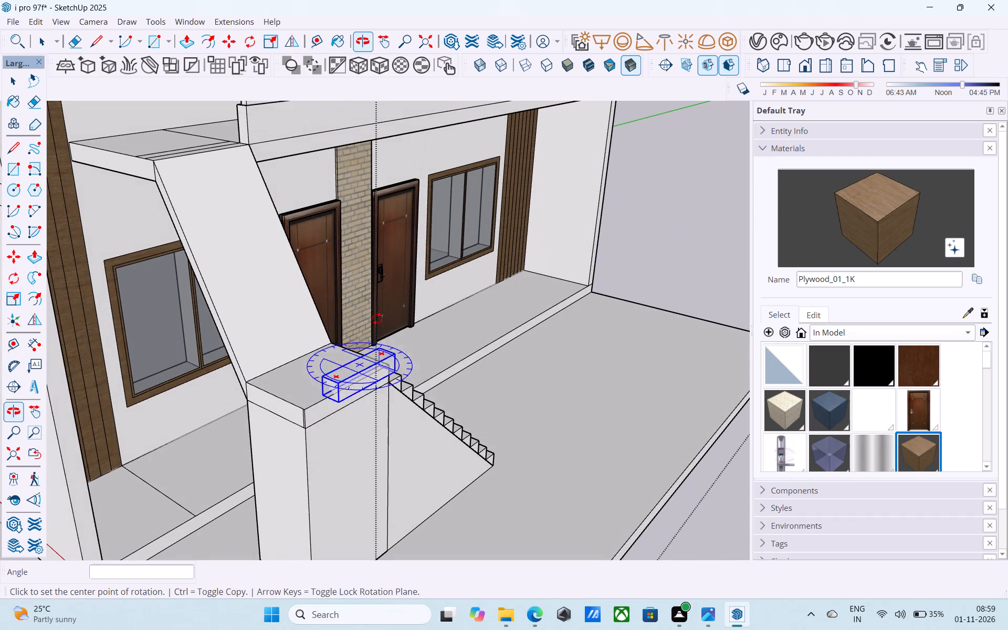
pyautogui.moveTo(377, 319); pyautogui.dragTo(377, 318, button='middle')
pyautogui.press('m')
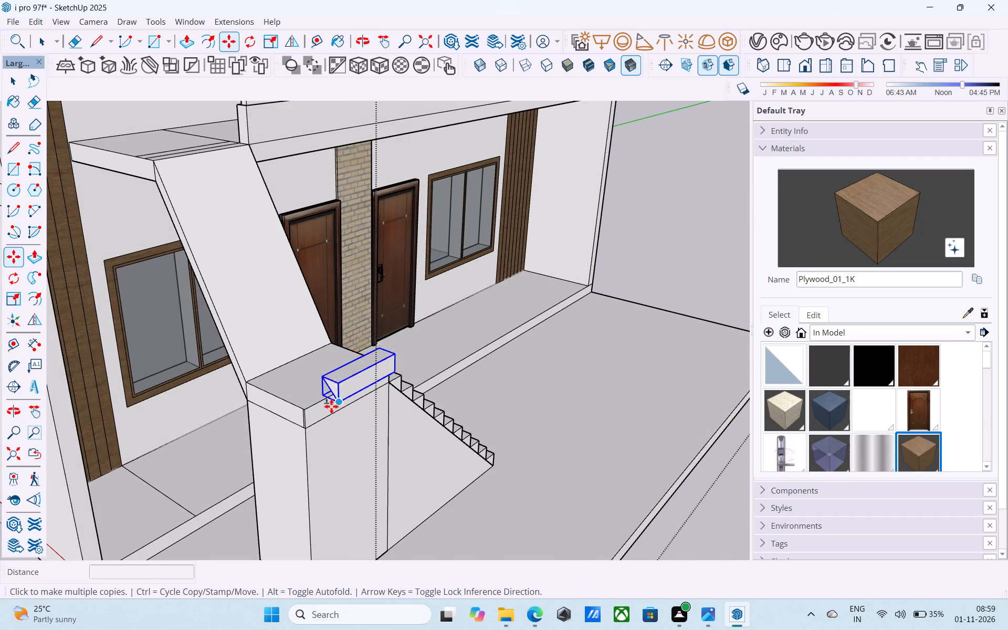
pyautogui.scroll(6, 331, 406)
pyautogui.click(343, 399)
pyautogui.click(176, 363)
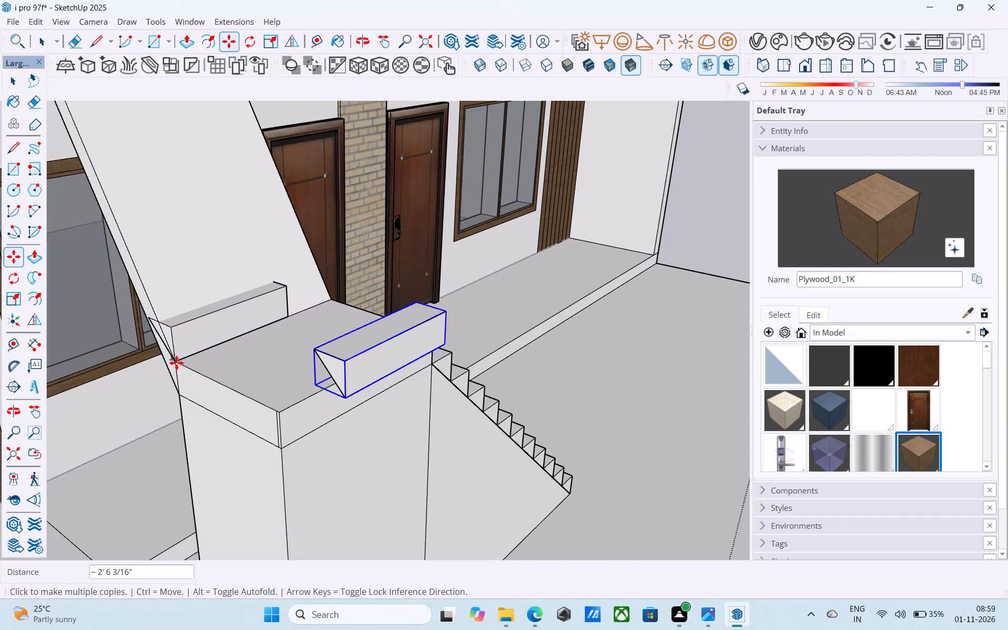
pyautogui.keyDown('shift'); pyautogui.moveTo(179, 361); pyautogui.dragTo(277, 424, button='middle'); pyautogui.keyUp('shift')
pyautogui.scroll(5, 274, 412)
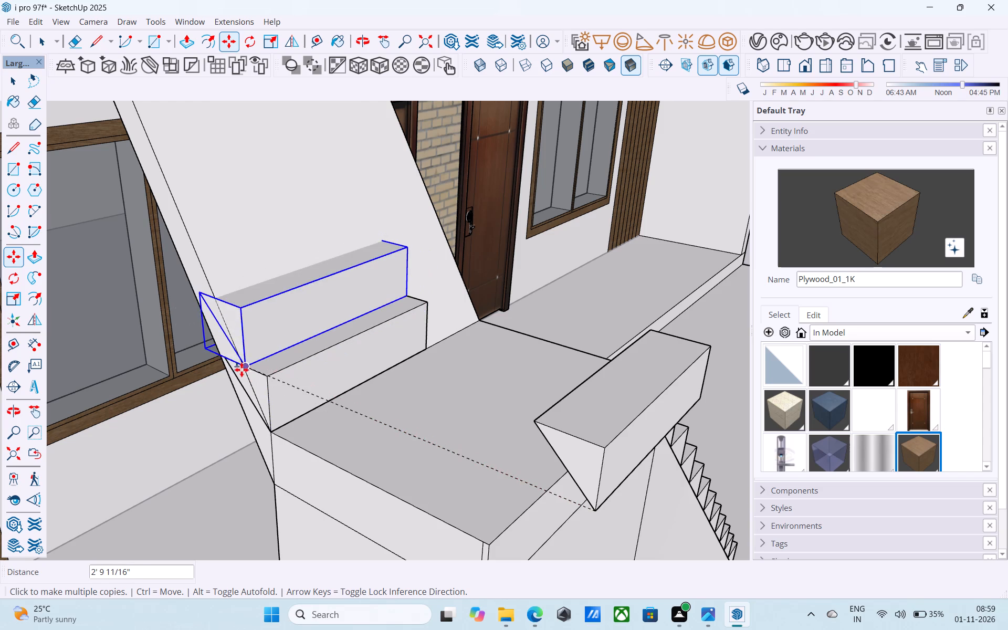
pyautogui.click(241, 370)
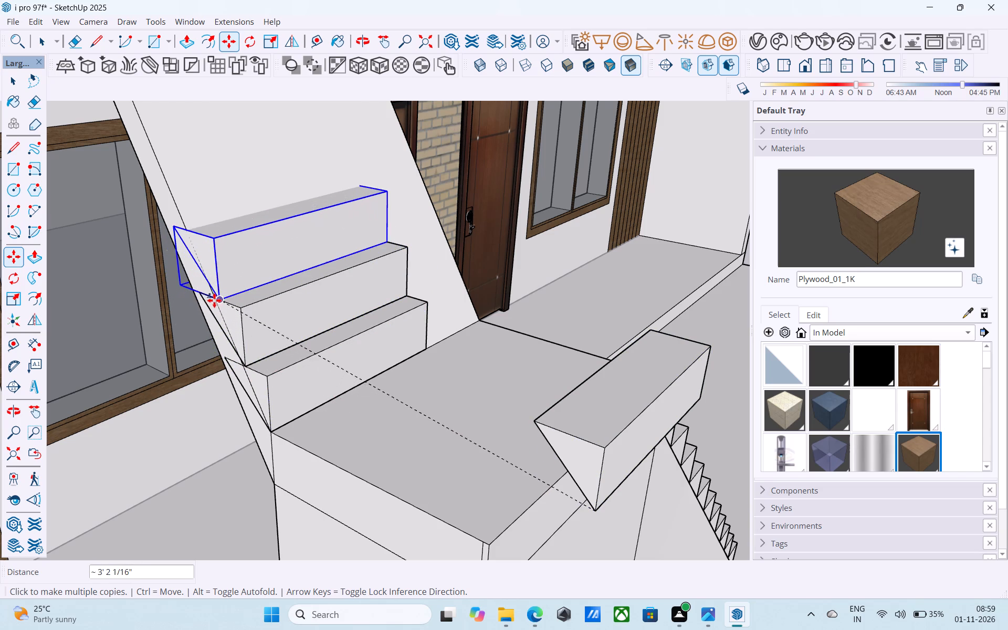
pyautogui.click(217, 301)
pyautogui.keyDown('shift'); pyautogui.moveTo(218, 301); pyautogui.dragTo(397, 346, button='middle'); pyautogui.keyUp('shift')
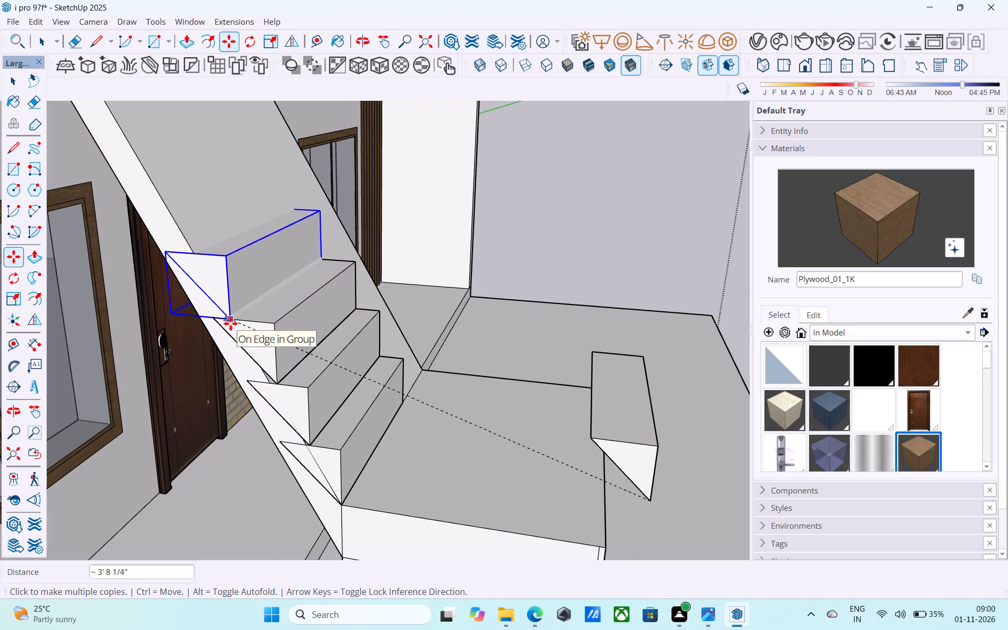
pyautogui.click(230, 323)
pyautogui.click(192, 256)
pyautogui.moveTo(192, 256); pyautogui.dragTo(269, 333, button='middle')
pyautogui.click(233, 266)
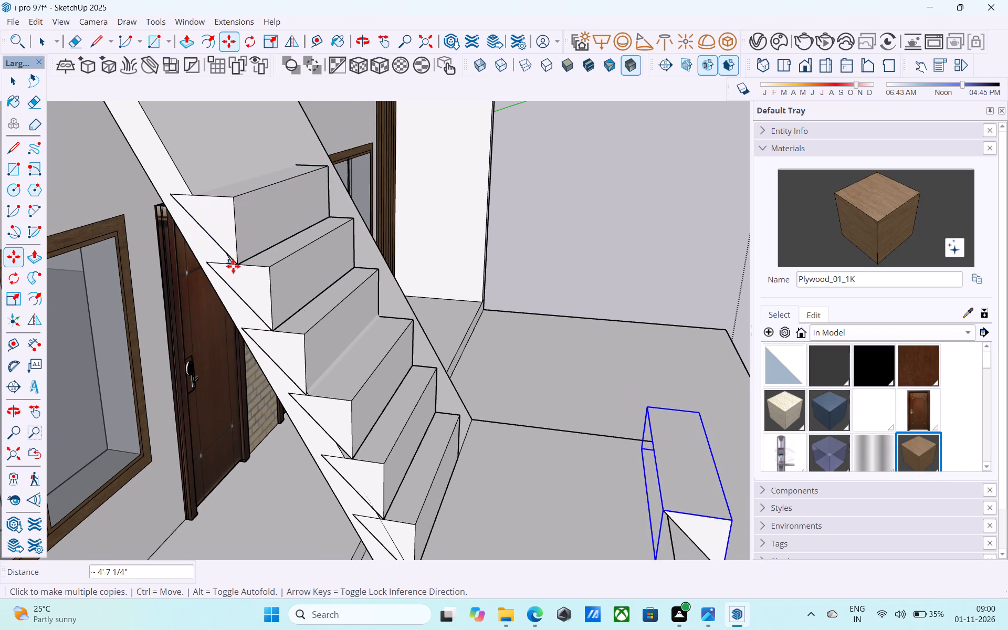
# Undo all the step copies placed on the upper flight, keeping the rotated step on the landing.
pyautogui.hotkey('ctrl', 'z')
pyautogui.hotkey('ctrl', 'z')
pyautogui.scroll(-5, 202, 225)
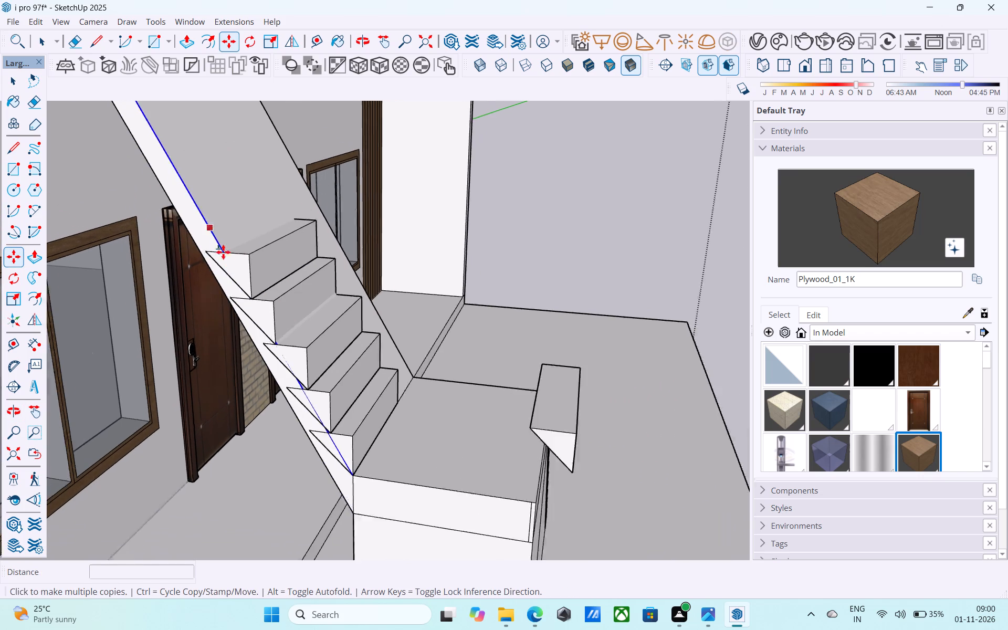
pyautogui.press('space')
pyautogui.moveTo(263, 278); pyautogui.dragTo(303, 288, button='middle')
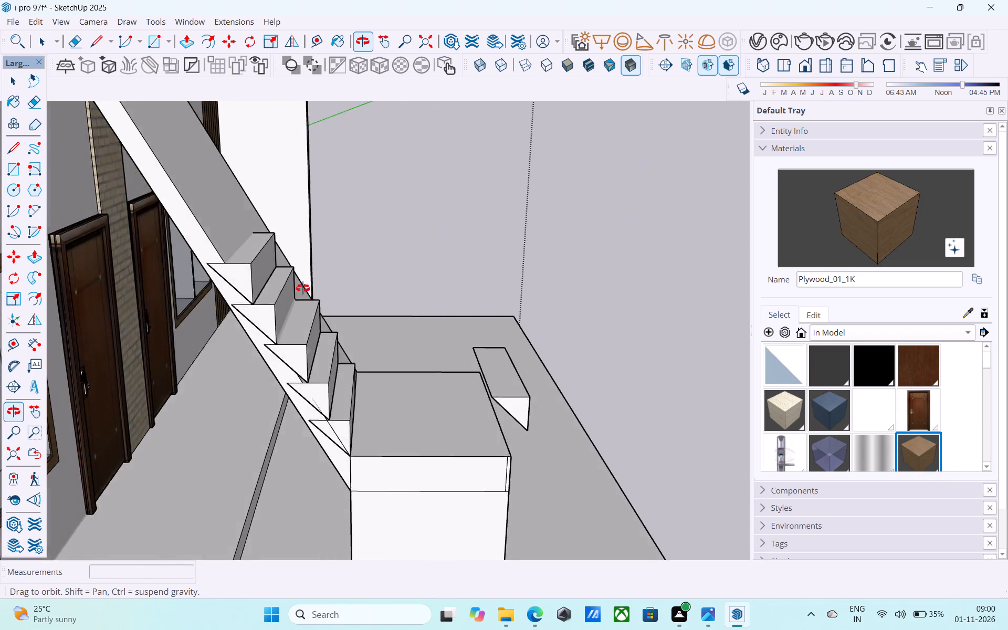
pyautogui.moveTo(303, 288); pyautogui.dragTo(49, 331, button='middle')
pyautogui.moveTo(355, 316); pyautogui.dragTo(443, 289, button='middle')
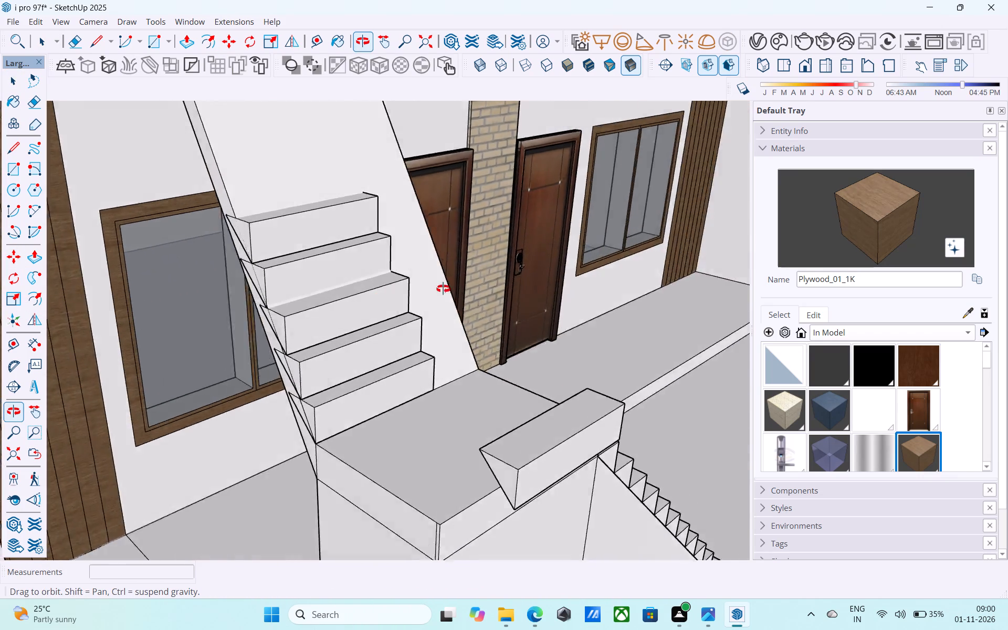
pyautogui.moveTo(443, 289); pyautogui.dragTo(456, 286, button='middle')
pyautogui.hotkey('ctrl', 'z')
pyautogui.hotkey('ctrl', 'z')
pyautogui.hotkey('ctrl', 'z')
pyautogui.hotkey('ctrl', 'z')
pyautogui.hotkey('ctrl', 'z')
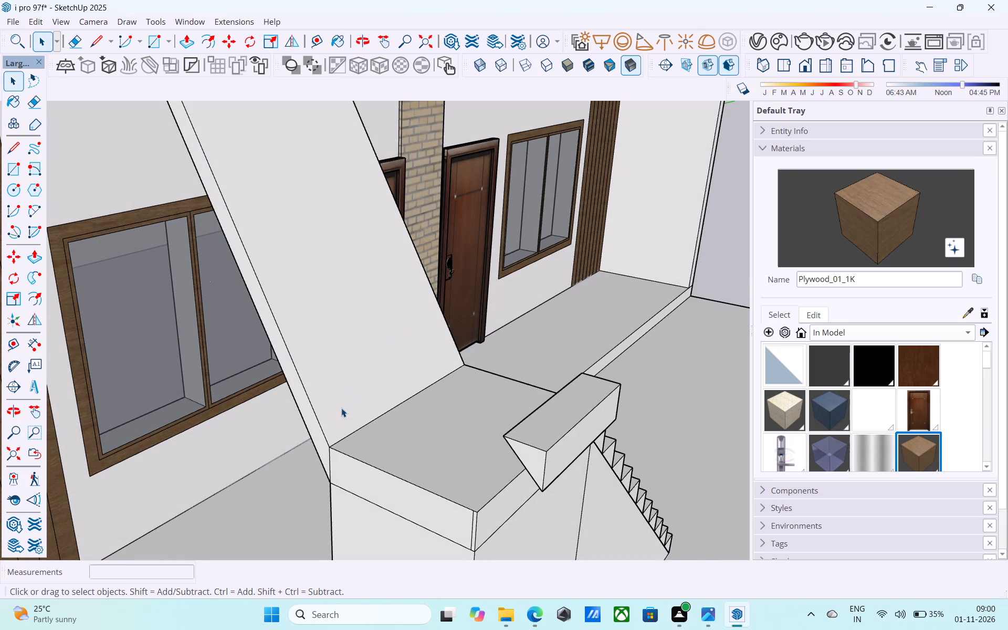
# Draw a step profile at both sides of the upper flight's foot: a 6" vertical riser line and a horizontal line back to the slope.
pyautogui.press('space')
pyautogui.press('l')
pyautogui.click(333, 443)
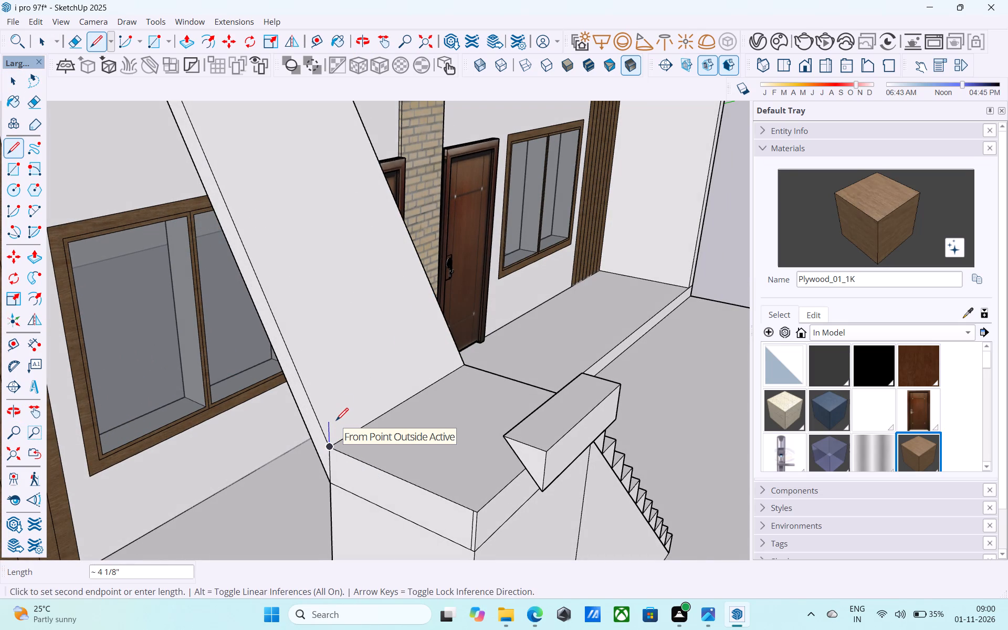
pyautogui.write('6"')
pyautogui.press('Return')
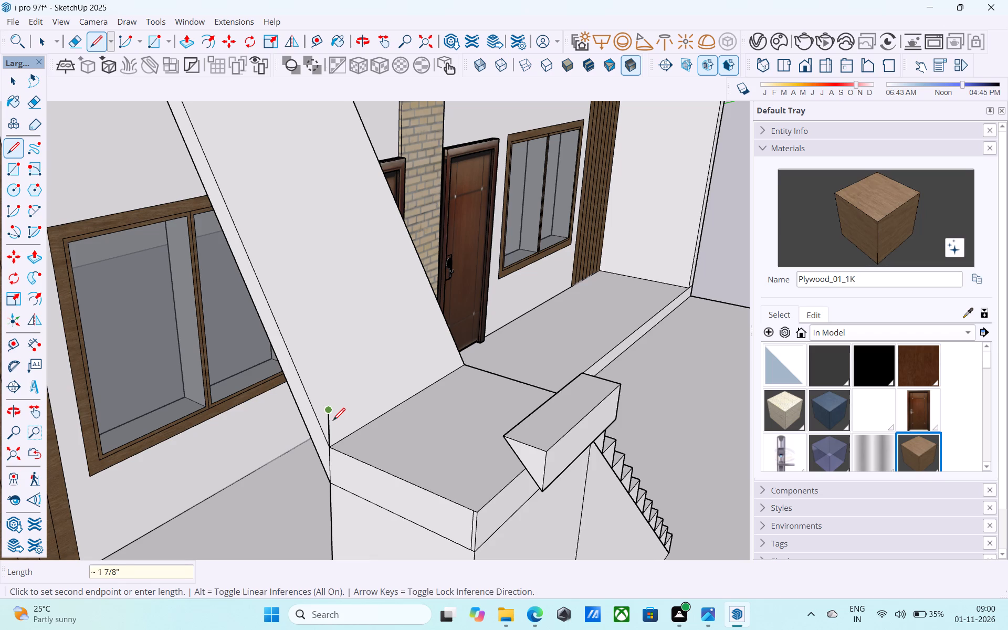
pyautogui.click(311, 400)
pyautogui.press('l')
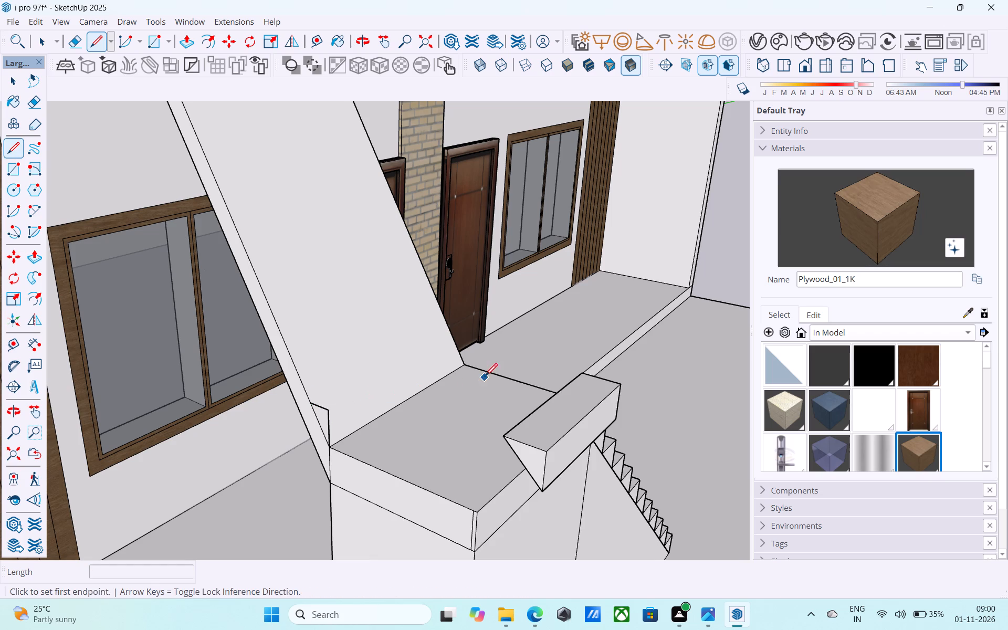
pyautogui.click(466, 366)
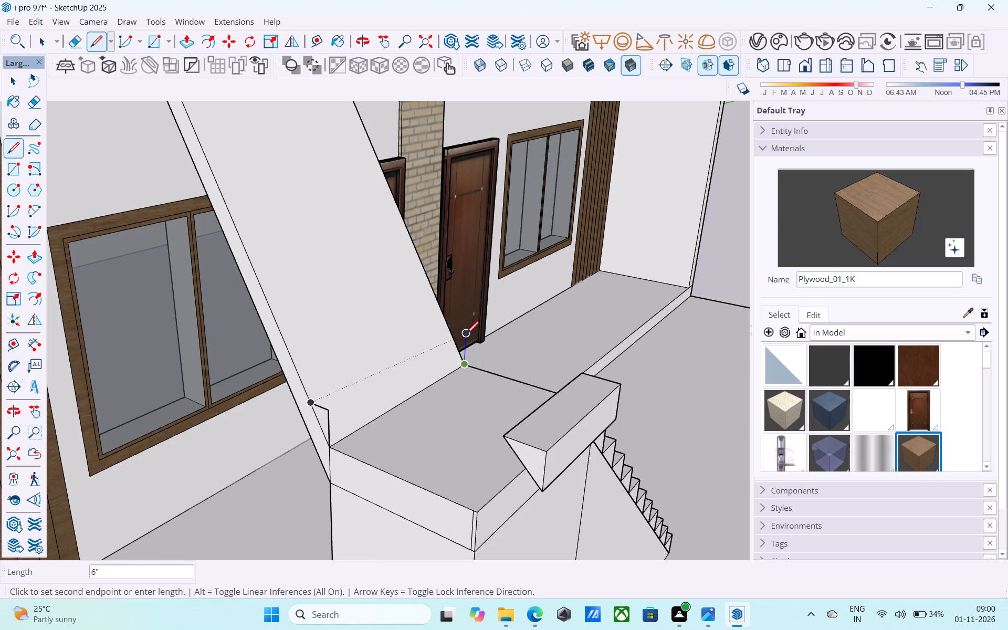
pyautogui.click(466, 334)
pyautogui.click(451, 335)
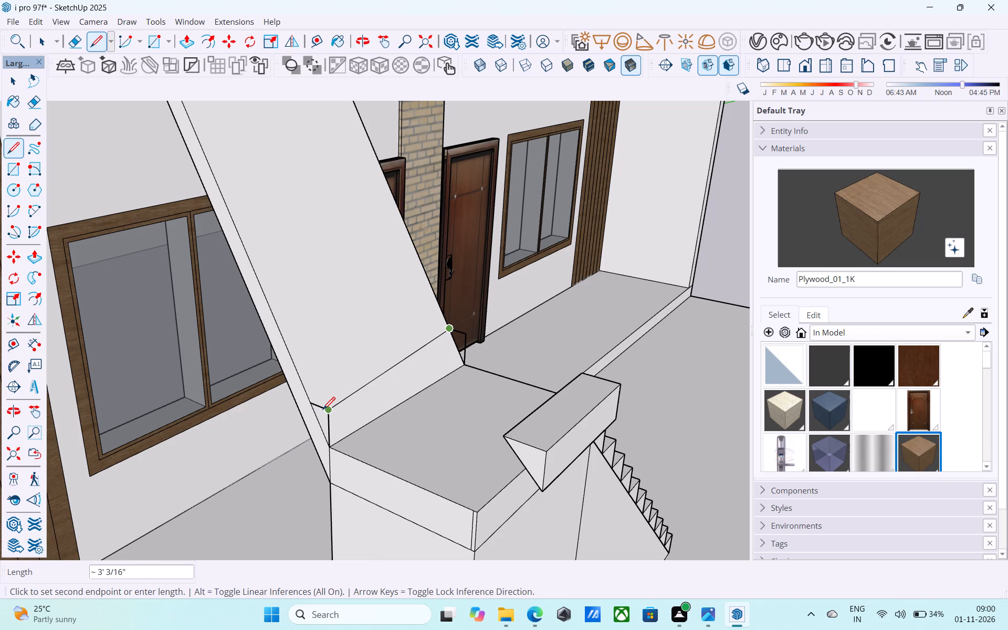
# Join the tops of the two riser lines with an edge across the flight and reverse the resulting riser face.
pyautogui.press('space')
pyautogui.write('l')
pyautogui.click(329, 409)
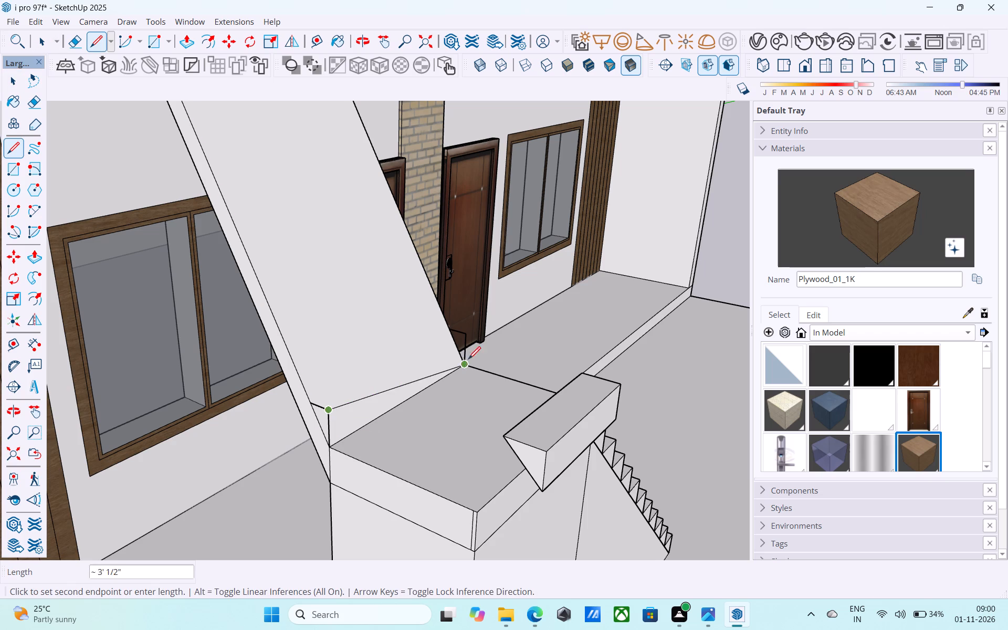
pyautogui.click(467, 336)
pyautogui.press('space')
pyautogui.click(375, 397)
pyautogui.rightClick(375, 397)
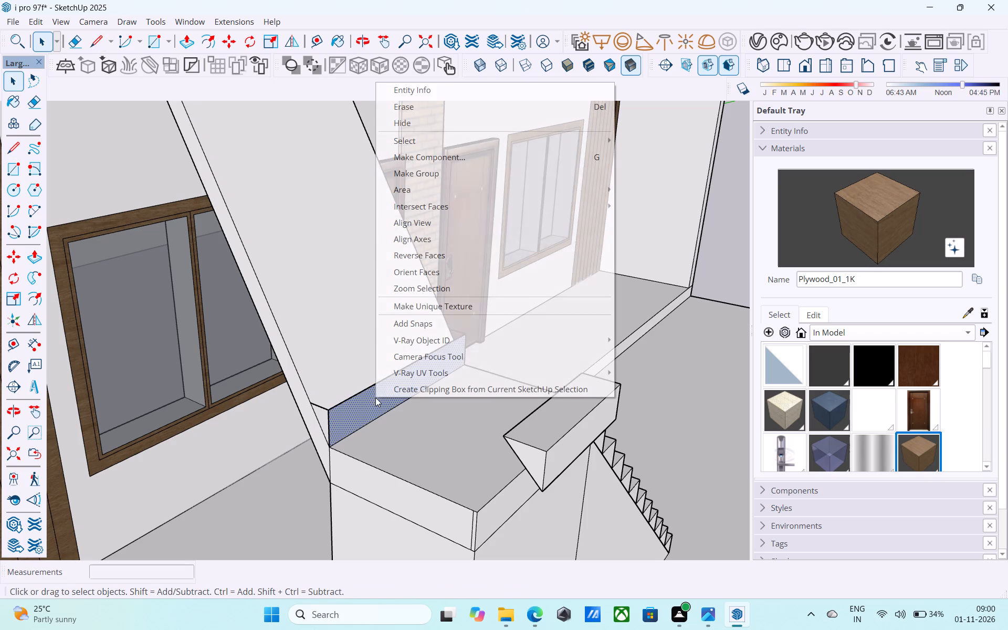
pyautogui.click(402, 256)
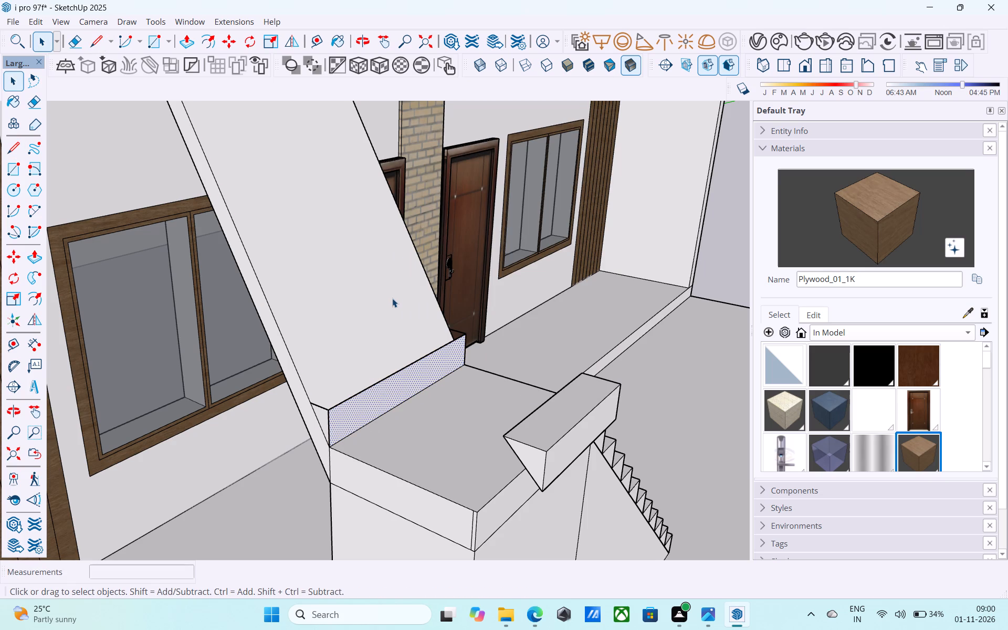
# Draw the tread's back edge across the sloping slab to close the top of the new step.
pyautogui.press('l')
pyautogui.click(307, 405)
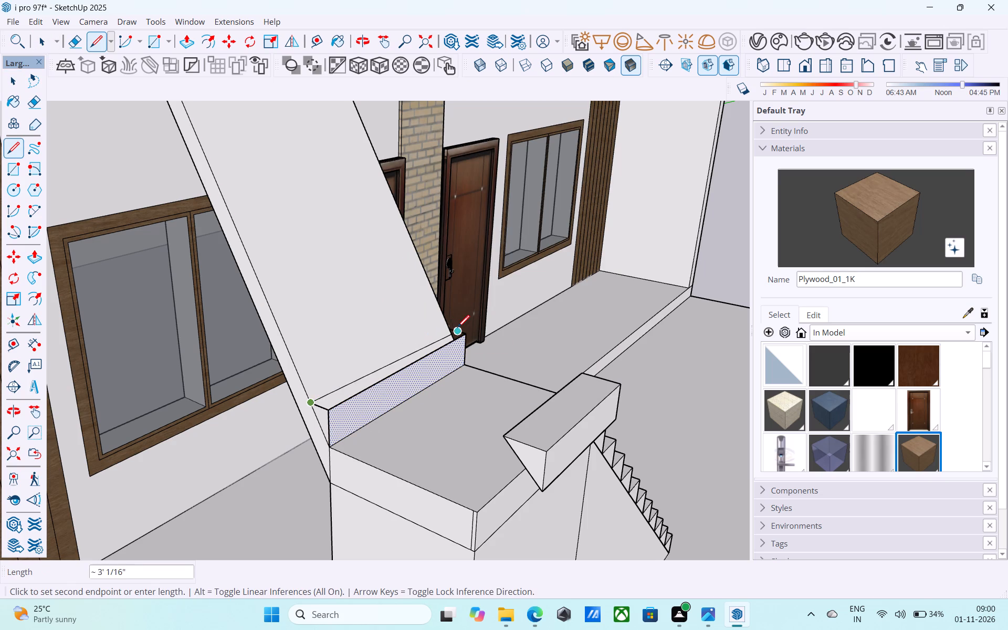
pyautogui.click(452, 326)
pyautogui.press('space')
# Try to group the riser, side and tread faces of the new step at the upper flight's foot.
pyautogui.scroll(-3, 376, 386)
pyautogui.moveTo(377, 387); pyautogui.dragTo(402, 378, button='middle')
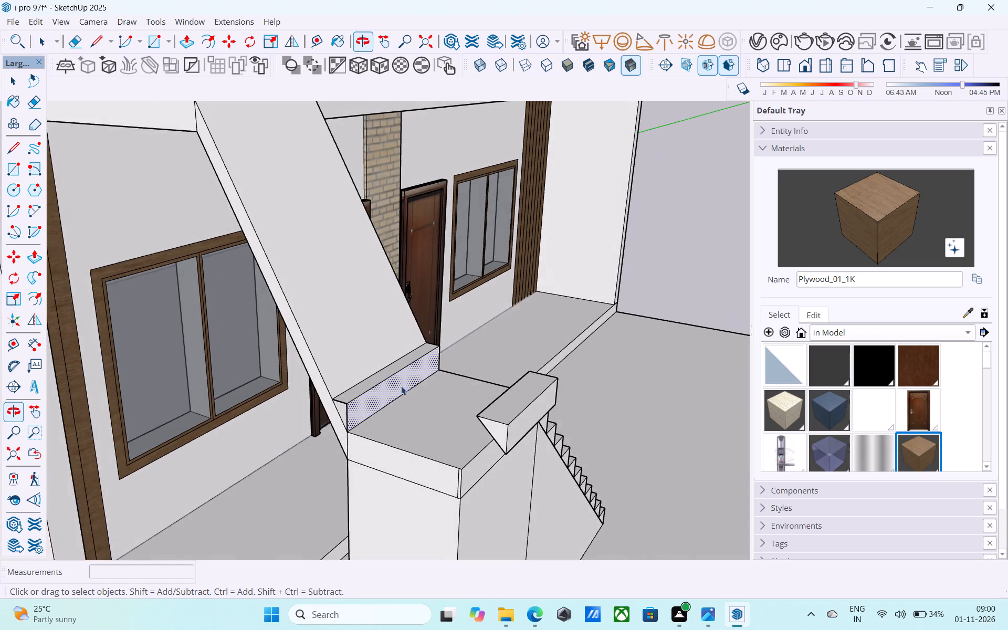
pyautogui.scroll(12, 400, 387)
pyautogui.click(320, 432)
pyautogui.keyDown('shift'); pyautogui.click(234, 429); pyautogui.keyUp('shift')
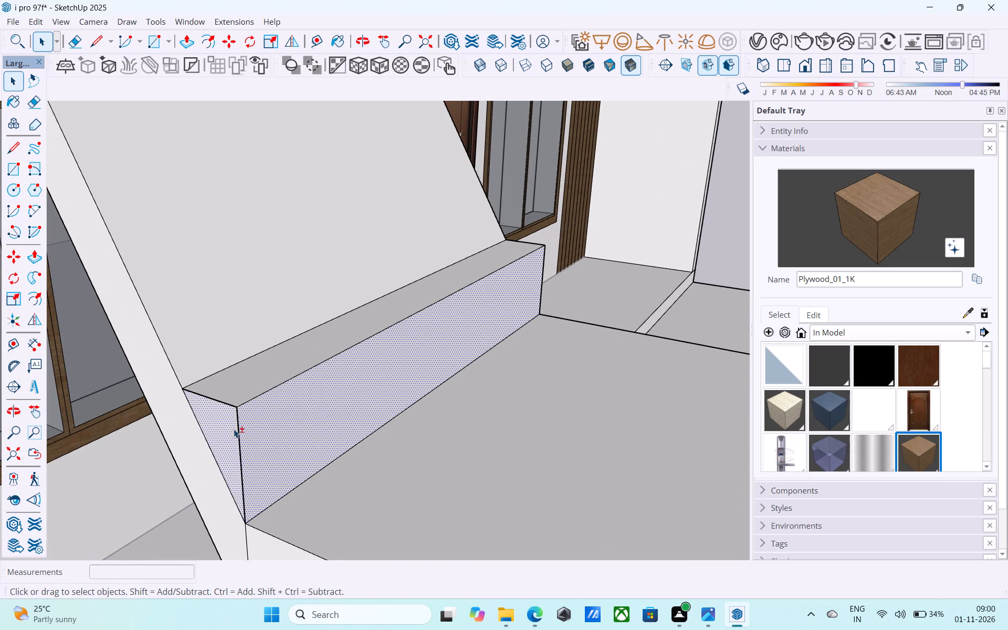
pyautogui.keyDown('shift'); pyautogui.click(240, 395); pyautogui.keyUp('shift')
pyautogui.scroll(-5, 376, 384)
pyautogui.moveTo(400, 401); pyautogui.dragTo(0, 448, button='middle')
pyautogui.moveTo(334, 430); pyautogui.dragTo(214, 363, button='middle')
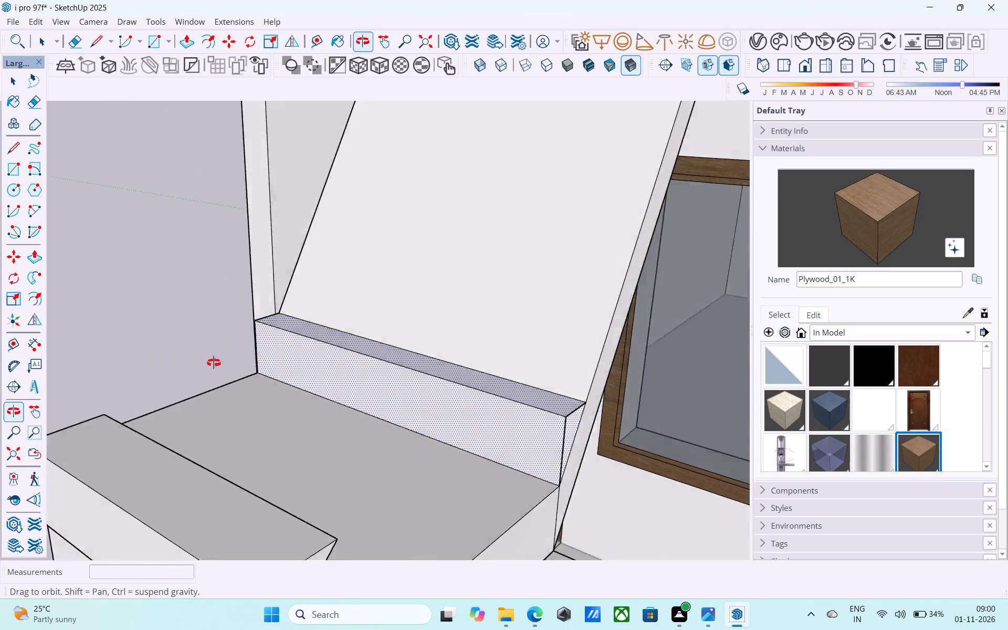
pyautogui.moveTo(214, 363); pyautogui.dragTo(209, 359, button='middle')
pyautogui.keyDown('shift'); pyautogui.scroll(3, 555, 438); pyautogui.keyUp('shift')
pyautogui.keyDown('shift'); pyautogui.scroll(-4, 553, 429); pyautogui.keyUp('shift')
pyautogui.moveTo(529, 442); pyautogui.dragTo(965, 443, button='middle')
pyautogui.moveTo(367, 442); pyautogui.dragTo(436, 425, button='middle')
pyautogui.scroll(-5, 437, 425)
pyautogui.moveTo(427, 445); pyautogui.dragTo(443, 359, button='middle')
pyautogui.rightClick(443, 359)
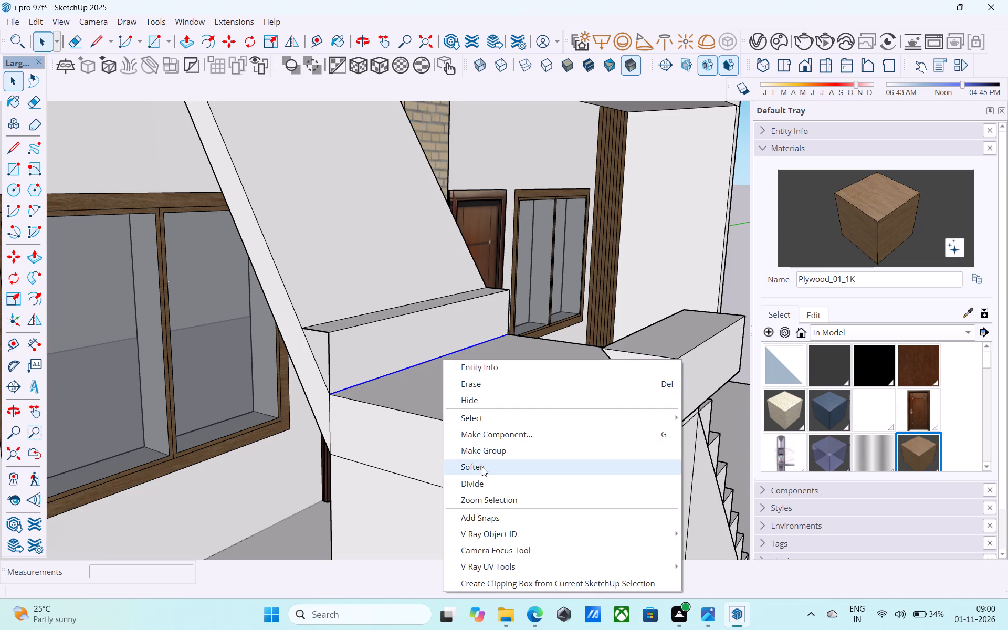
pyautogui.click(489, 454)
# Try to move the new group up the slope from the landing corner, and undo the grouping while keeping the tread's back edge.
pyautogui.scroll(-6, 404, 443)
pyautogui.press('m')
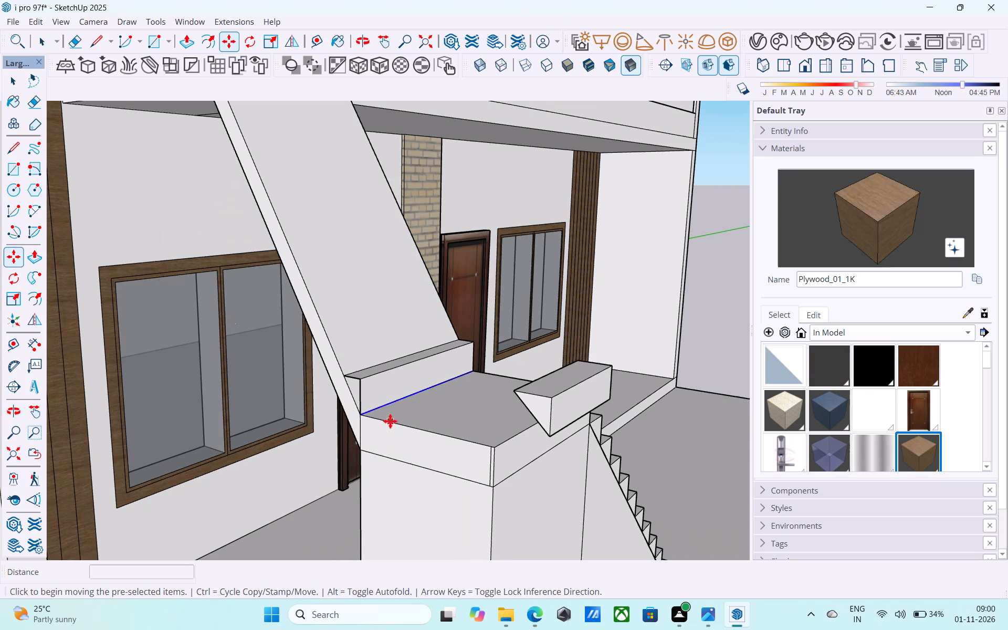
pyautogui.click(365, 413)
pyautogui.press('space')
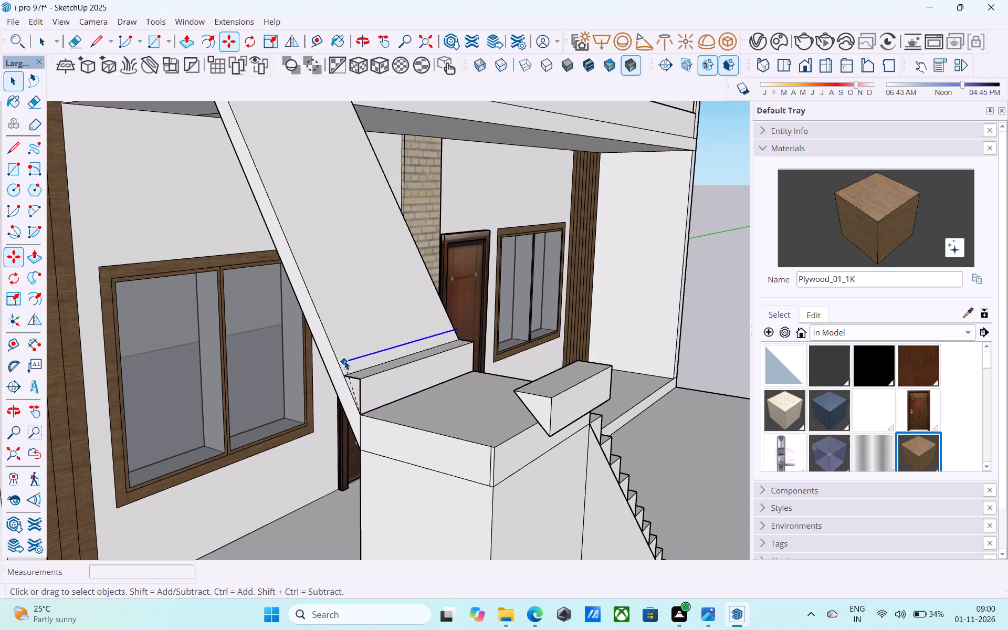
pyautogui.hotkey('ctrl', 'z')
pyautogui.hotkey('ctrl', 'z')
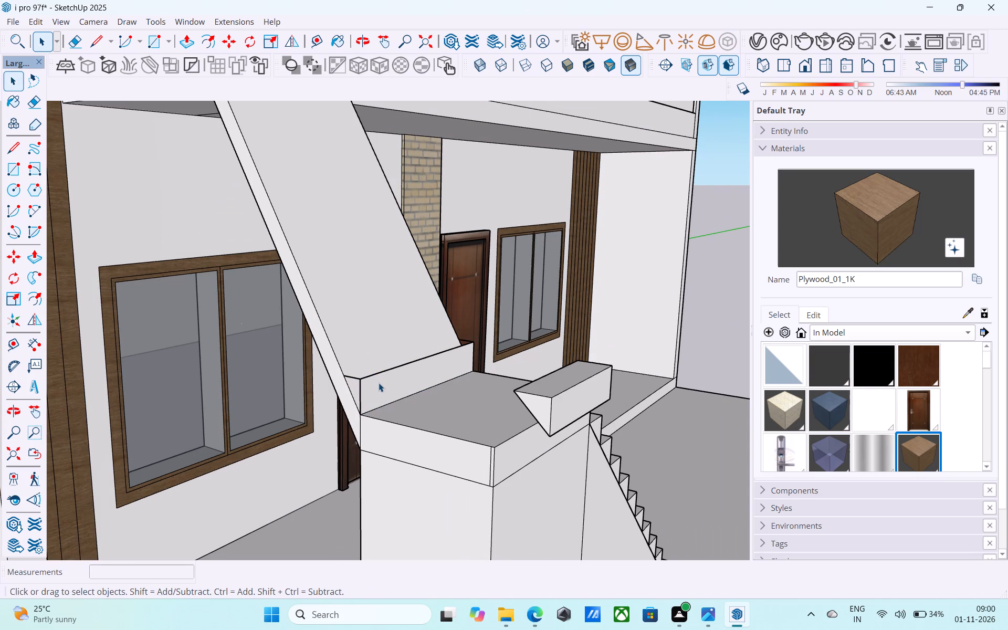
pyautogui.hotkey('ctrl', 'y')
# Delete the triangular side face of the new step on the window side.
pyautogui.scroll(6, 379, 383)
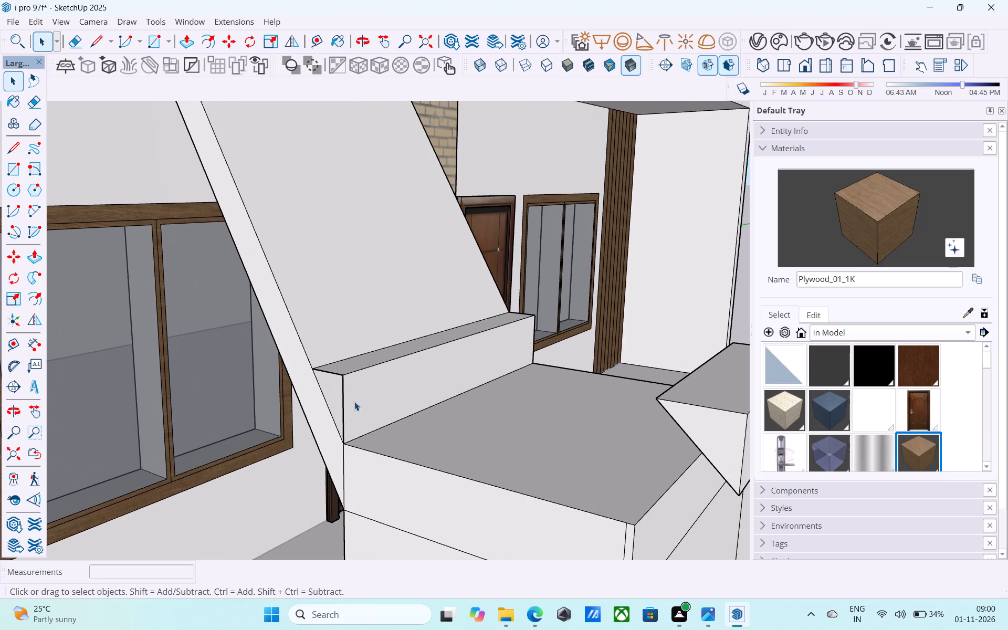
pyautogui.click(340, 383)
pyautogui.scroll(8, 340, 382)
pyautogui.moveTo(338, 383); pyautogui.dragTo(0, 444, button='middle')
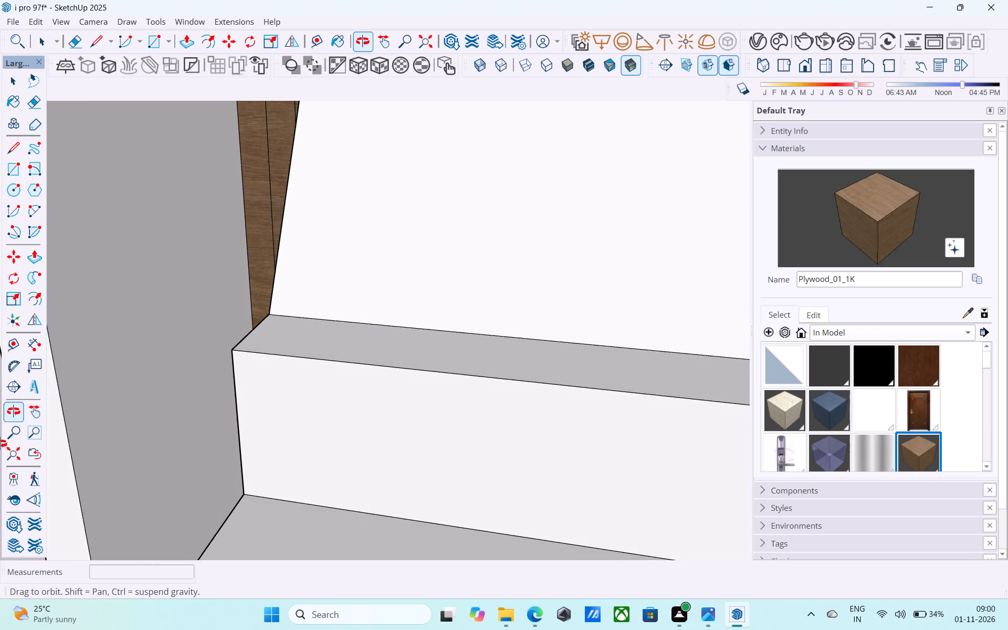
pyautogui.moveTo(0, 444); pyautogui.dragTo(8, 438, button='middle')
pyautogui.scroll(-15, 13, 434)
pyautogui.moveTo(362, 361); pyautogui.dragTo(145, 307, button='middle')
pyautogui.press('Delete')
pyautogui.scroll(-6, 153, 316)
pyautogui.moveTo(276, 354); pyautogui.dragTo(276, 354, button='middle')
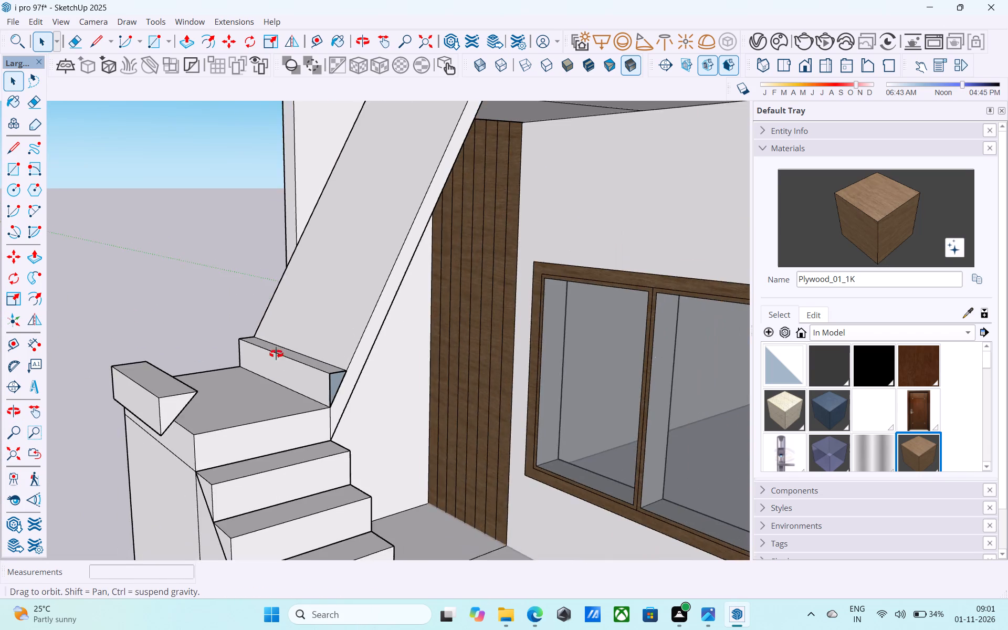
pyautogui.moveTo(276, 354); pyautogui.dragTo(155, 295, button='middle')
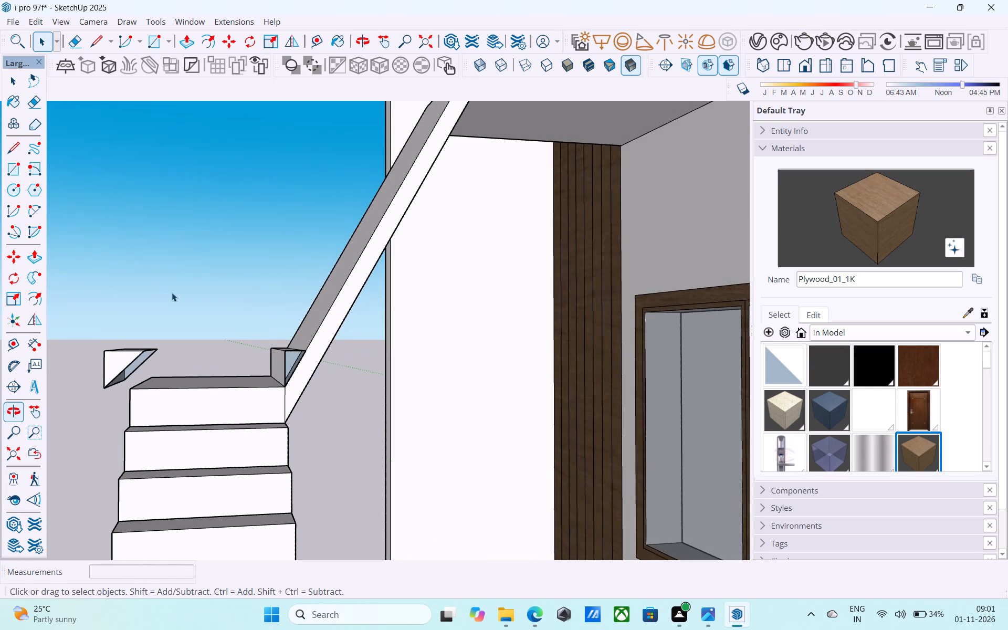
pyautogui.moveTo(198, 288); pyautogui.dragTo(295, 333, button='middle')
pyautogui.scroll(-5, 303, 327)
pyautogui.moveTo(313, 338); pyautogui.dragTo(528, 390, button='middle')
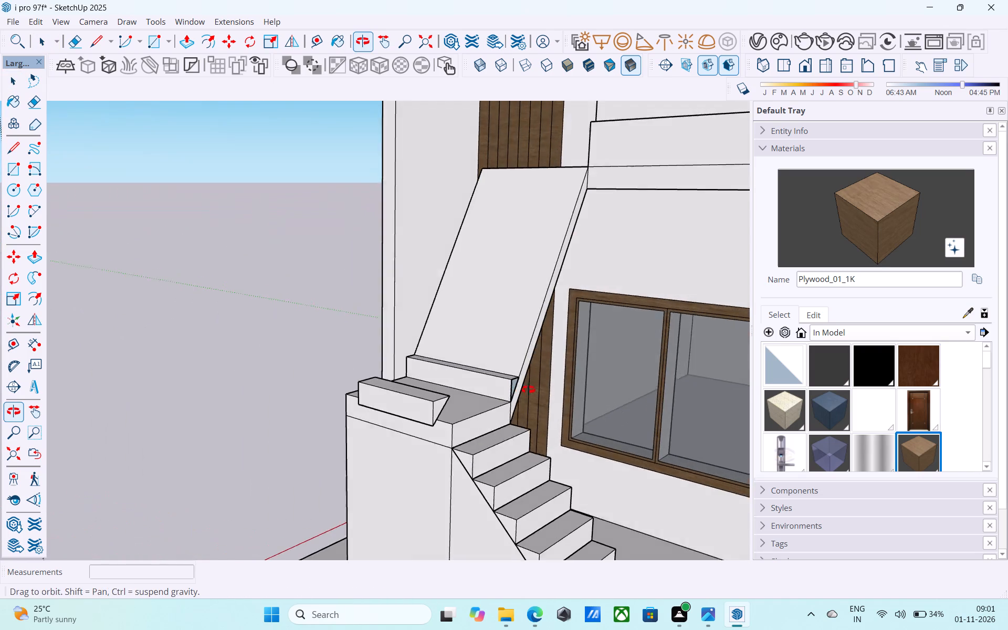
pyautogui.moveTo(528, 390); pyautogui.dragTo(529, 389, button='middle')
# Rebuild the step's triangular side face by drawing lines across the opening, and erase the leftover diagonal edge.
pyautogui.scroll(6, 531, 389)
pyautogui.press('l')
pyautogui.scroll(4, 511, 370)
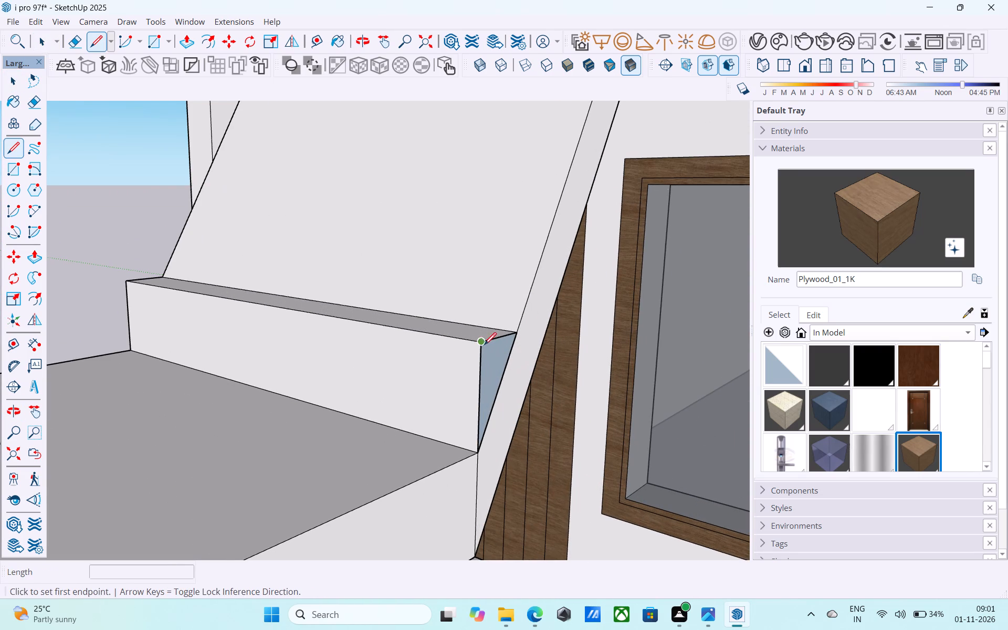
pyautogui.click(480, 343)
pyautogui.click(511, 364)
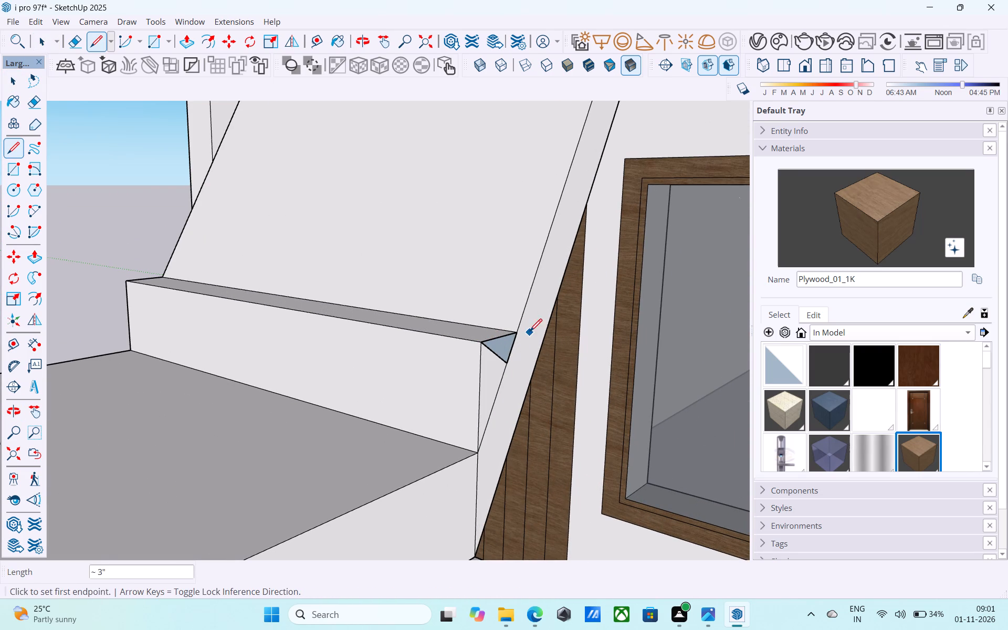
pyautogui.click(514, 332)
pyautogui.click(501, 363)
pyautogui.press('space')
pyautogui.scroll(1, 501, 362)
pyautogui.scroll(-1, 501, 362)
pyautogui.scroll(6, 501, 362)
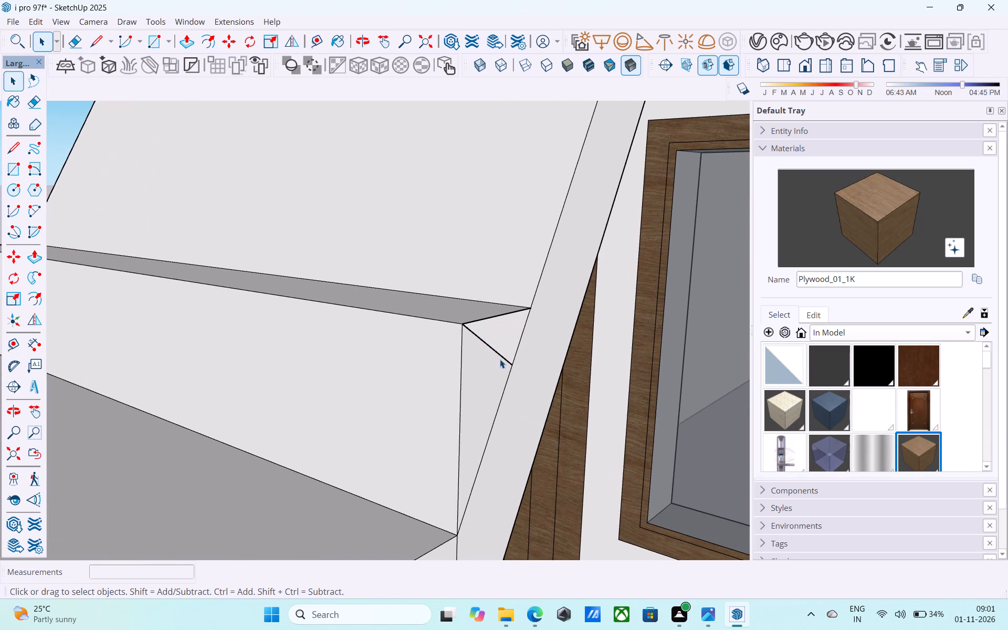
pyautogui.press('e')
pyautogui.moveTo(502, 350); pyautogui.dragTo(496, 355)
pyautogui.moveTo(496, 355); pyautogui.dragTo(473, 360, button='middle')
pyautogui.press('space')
# Copy the new step's side, riser and tread faces from the landing corner twice up the slope, each seated on the step below.
pyautogui.click(469, 358)
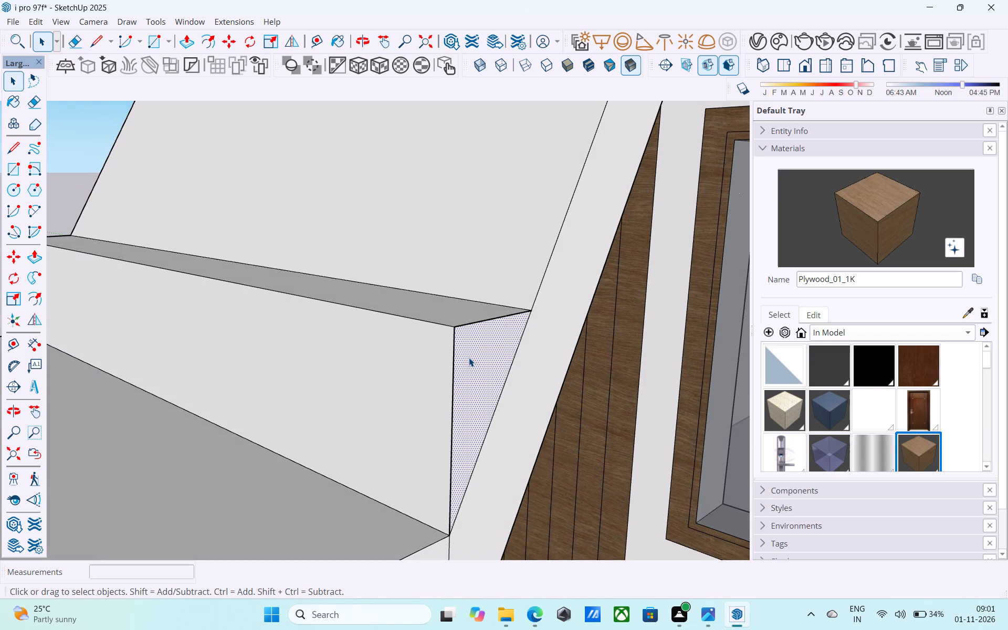
pyautogui.rightClick(469, 358)
pyautogui.click(433, 366)
pyautogui.click(460, 366)
pyautogui.keyDown('shift'); pyautogui.click(423, 369); pyautogui.keyUp('shift')
pyautogui.keyDown('shift'); pyautogui.click(413, 311); pyautogui.keyUp('shift')
pyautogui.scroll(1, 420, 314)
pyautogui.scroll(-4, 420, 315)
pyautogui.moveTo(426, 327); pyautogui.dragTo(664, 333, button='middle')
pyautogui.scroll(-9, 666, 333)
pyautogui.moveTo(508, 383); pyautogui.dragTo(625, 402, button='middle')
pyautogui.scroll(10, 480, 365)
pyautogui.keyDown('shift'); pyautogui.moveTo(410, 340); pyautogui.dragTo(427, 408, button='middle'); pyautogui.keyUp('shift')
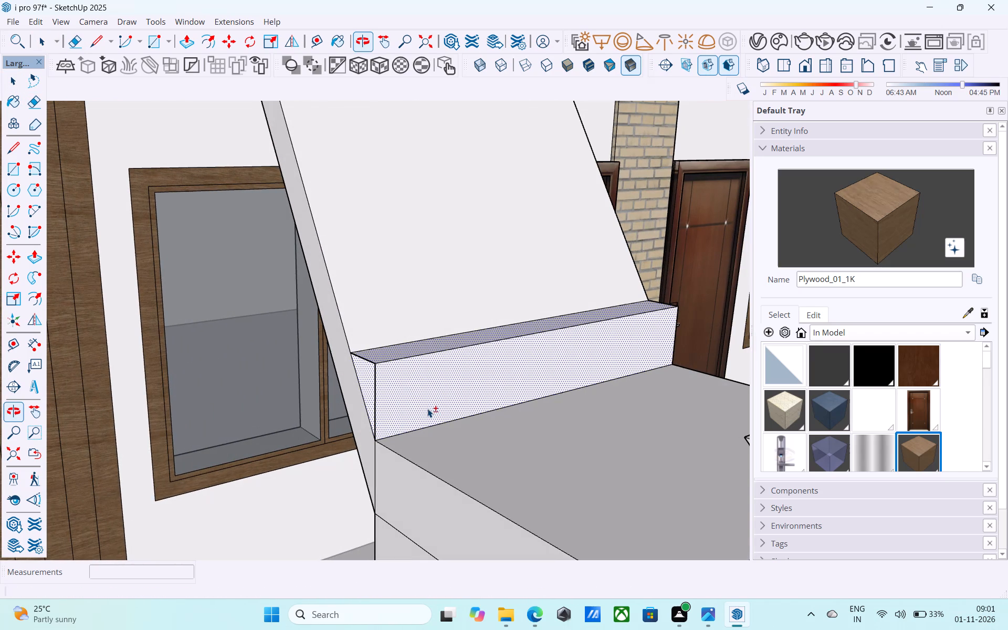
pyautogui.press('m')
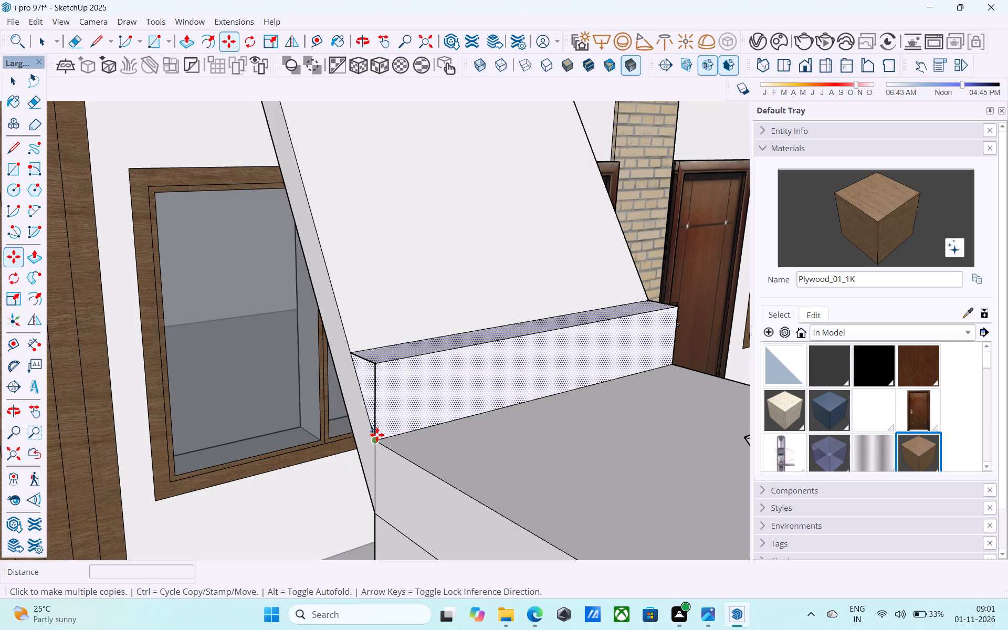
pyautogui.click(377, 435)
pyautogui.click(352, 350)
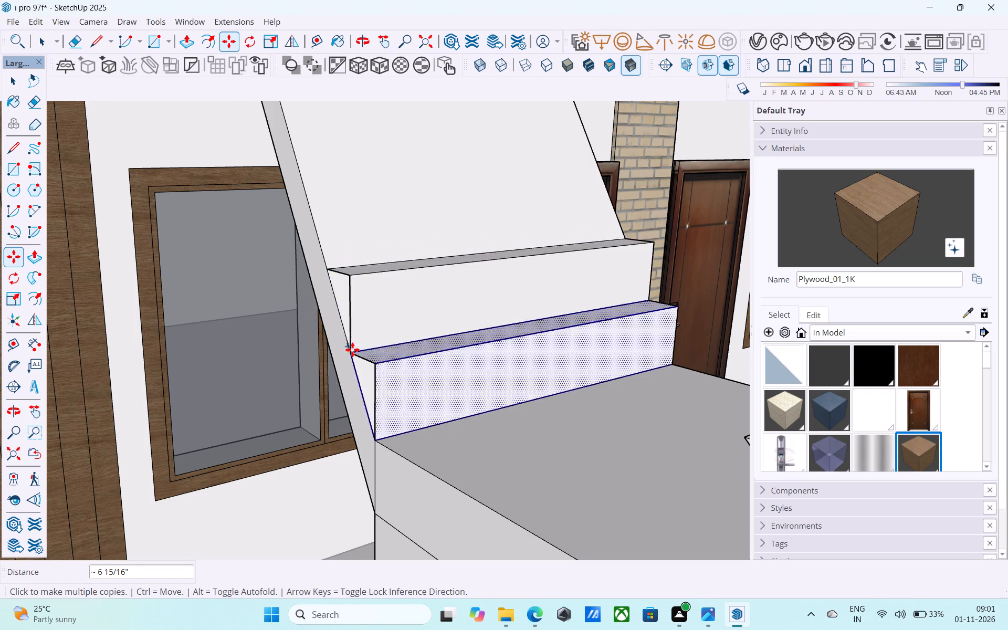
pyautogui.click(327, 269)
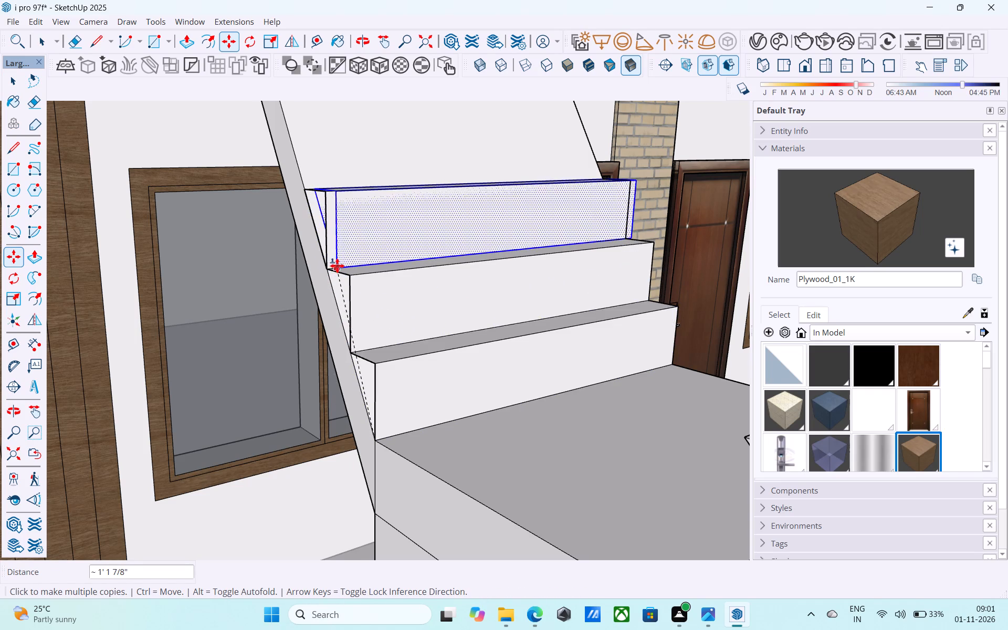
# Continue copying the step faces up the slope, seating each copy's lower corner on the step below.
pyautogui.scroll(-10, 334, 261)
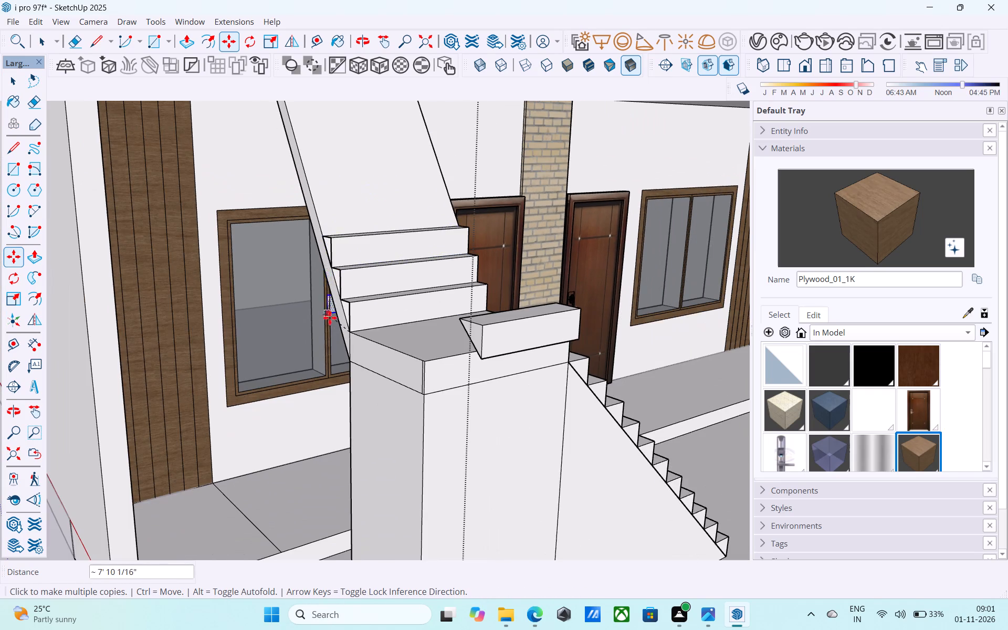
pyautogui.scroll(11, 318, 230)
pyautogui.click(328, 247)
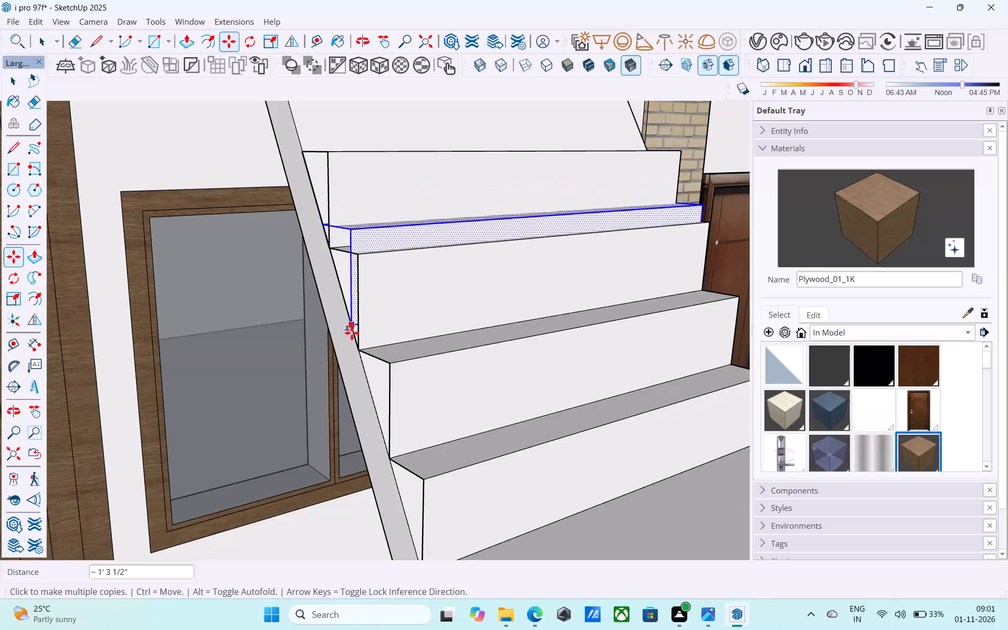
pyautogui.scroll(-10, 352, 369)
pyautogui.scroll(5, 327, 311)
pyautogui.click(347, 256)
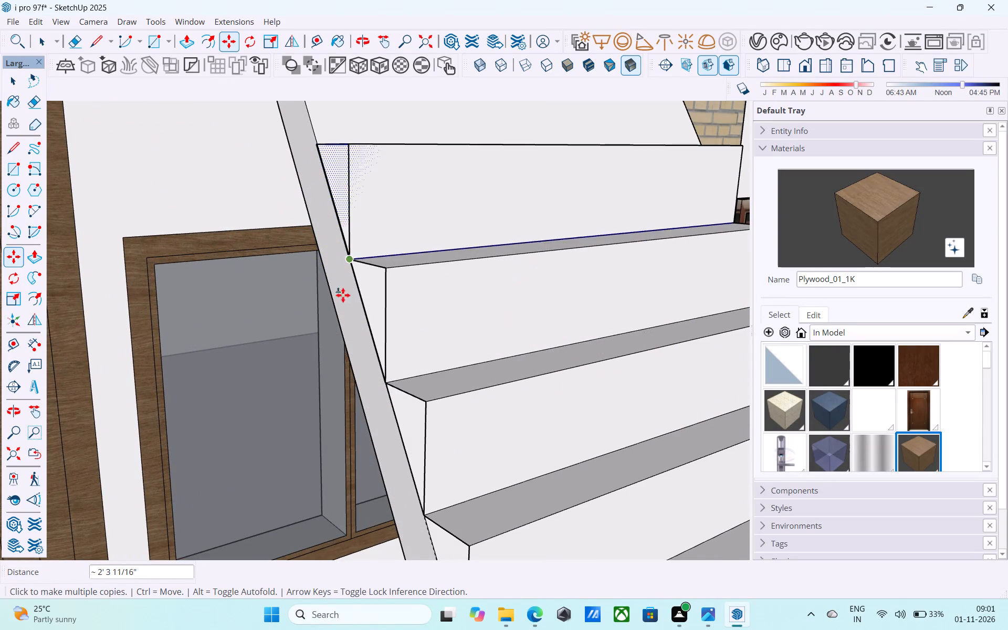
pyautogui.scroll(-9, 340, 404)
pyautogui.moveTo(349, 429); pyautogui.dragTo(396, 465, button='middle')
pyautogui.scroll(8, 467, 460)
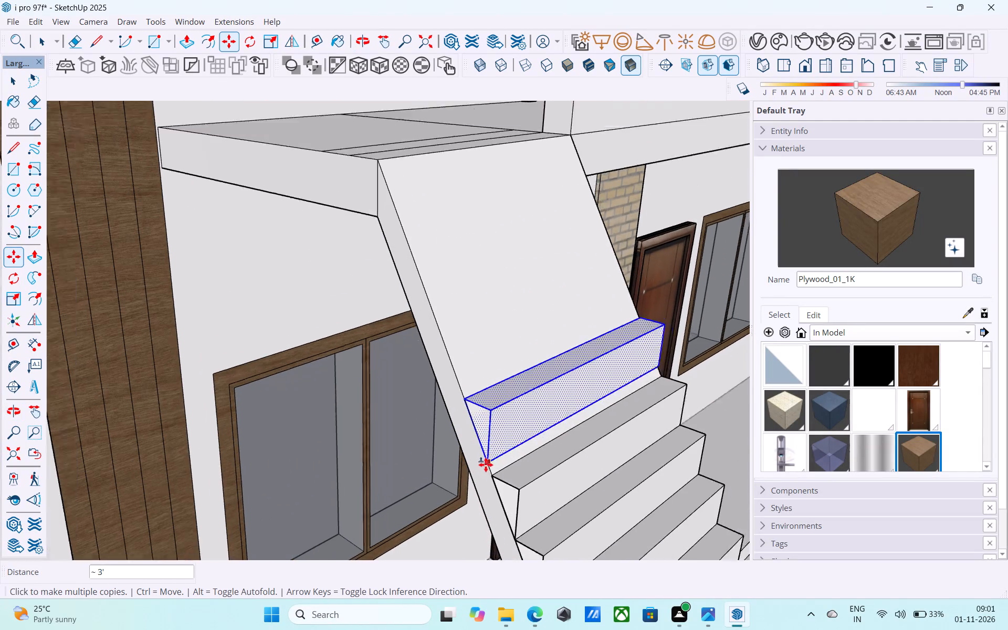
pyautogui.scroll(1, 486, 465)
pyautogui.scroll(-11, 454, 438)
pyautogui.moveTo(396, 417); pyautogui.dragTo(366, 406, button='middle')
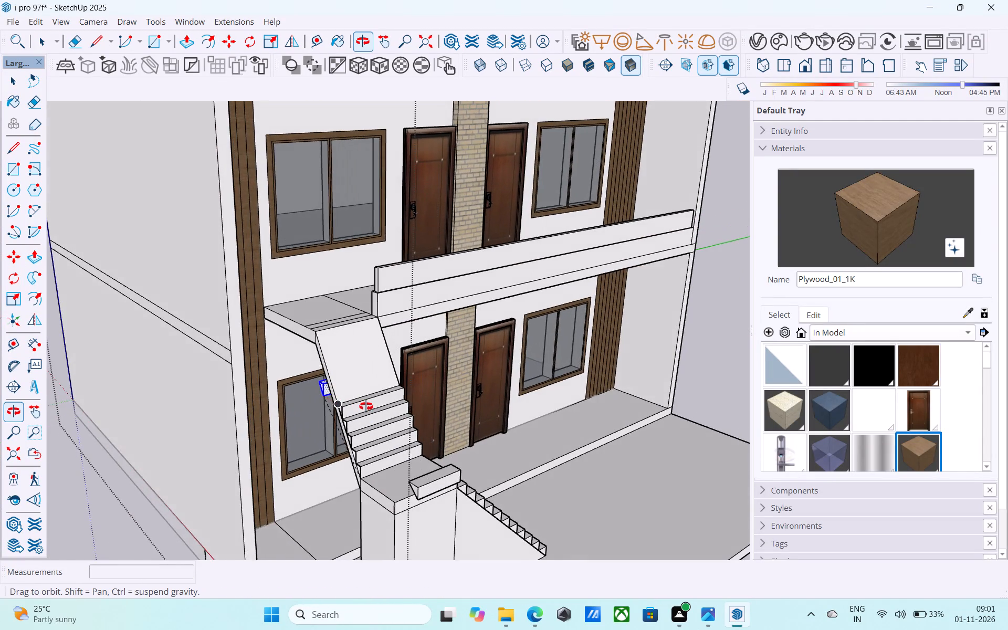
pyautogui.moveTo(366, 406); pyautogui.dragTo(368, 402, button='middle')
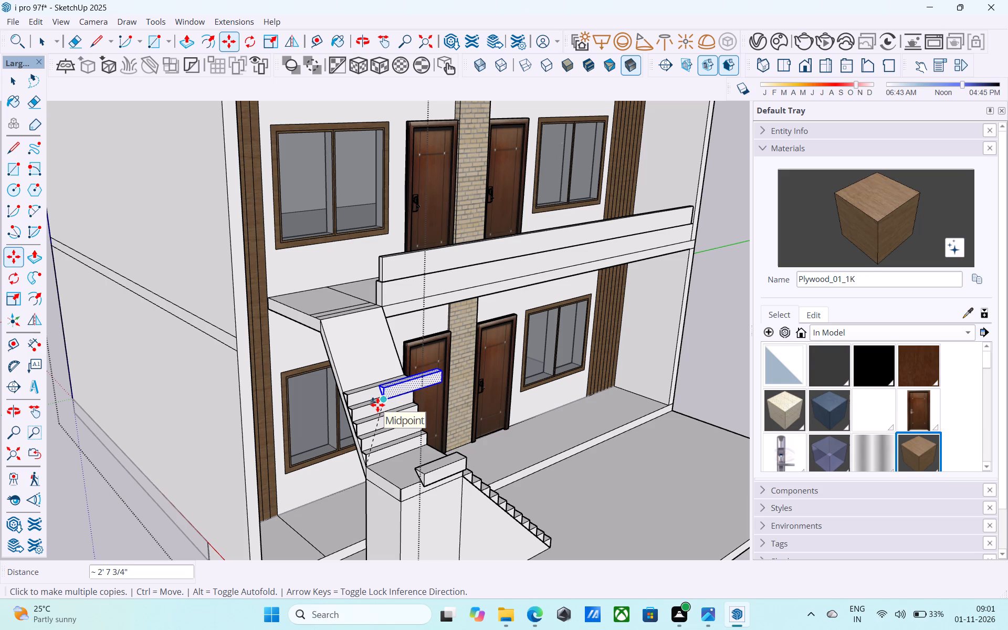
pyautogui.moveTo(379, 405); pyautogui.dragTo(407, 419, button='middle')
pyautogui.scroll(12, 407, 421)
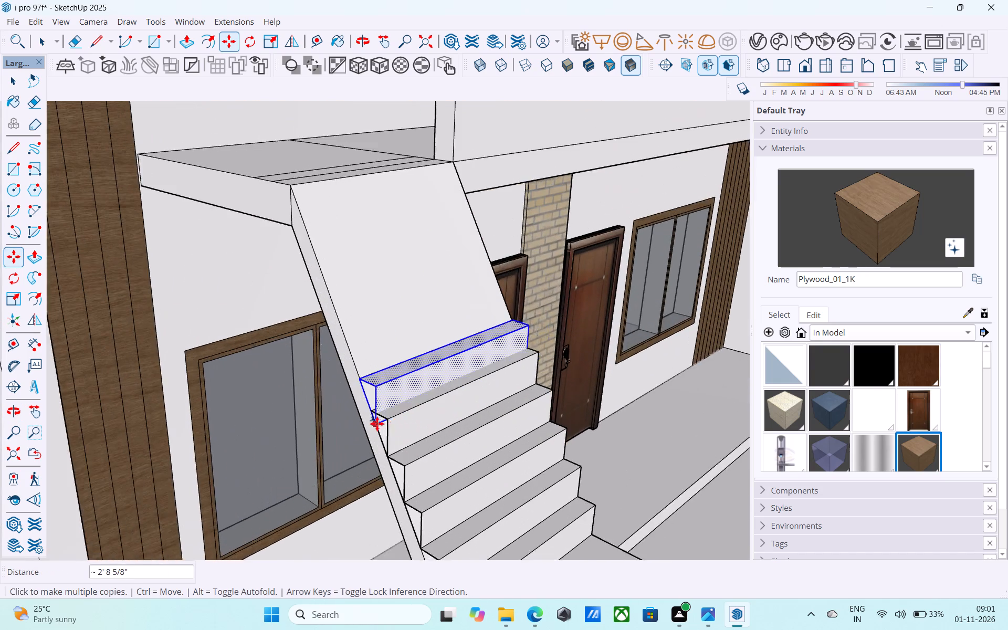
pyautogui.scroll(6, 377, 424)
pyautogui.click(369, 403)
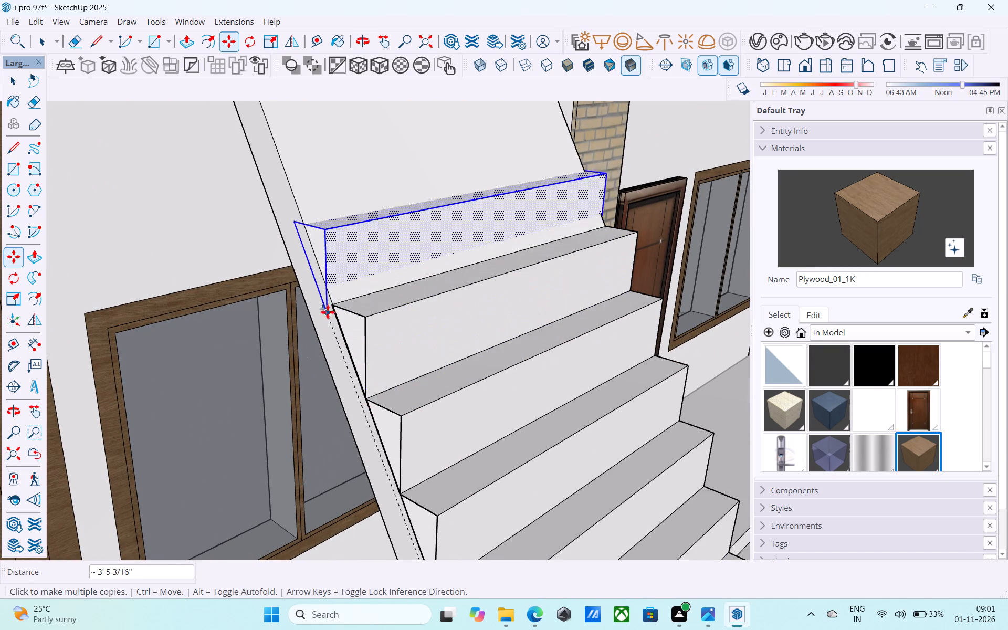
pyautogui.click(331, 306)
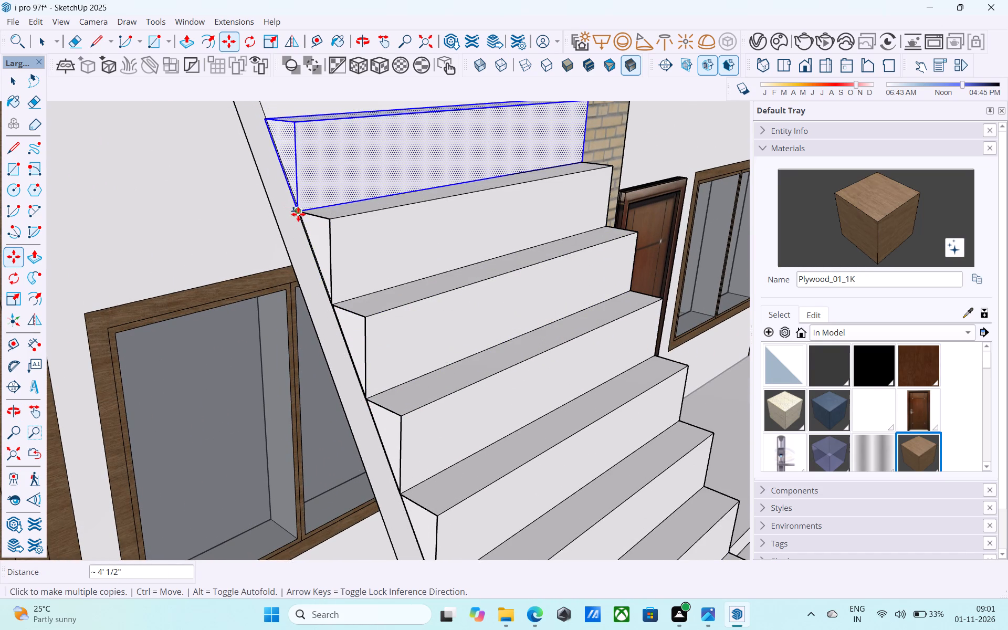
# Undo the step copies up the slope, keeping only the first step above the landing.
pyautogui.scroll(-10, 298, 255)
pyautogui.moveTo(295, 263); pyautogui.dragTo(365, 327, button='middle')
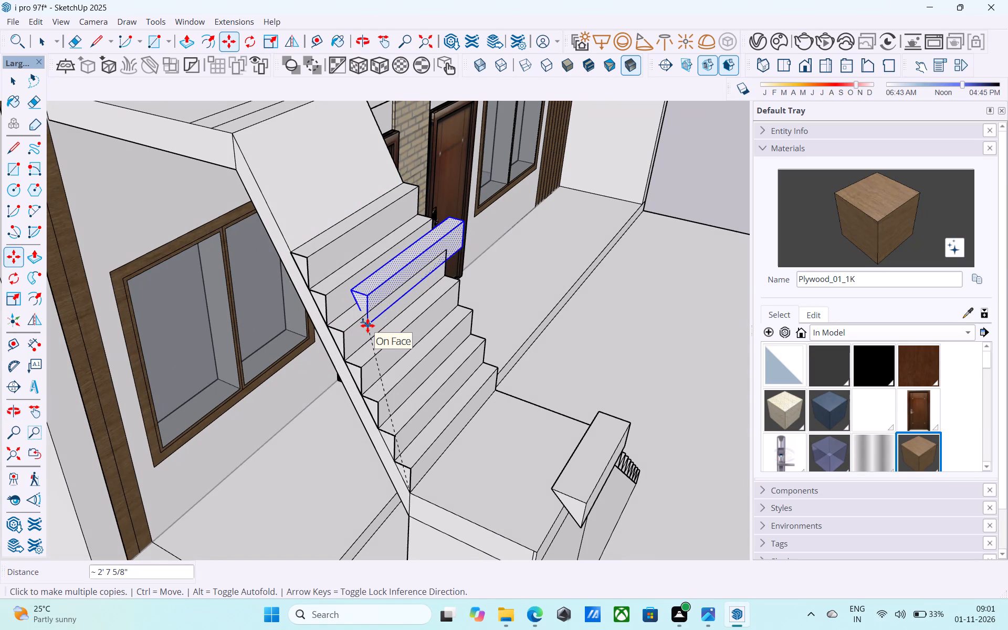
pyautogui.hotkey('ctrl', 'z')
pyautogui.hotkey('ctrl', 'z')
pyautogui.hotkey('ctrl', 'z')
pyautogui.hotkey('ctrl', 'z')
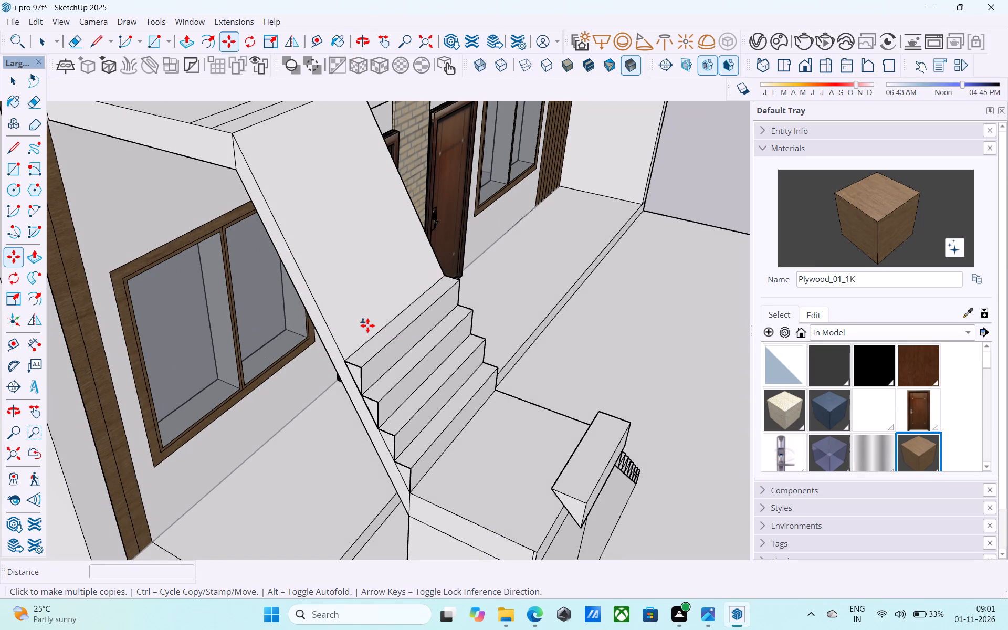
pyautogui.hotkey('ctrl', 'z')
pyautogui.hotkey('ctrl', 'z')
pyautogui.hotkey('ctrl', 'z')
pyautogui.hotkey('ctrl', 'z')
pyautogui.press('z')
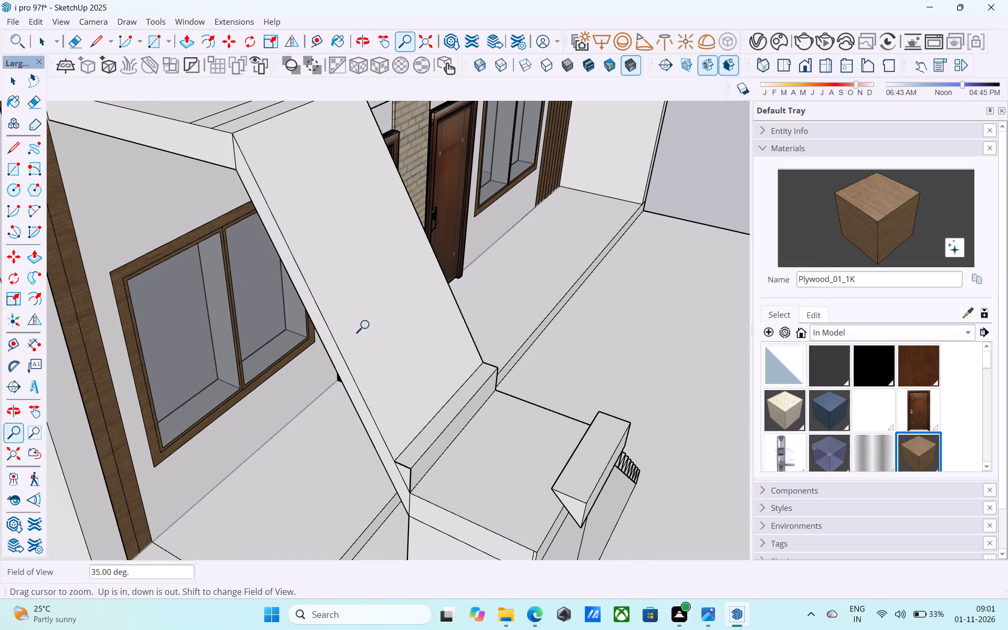
pyautogui.press('Escape')
pyautogui.press('Escape')
pyautogui.press('Escape')
pyautogui.press('Escape')
pyautogui.press('Escape')
pyautogui.press('Escape')
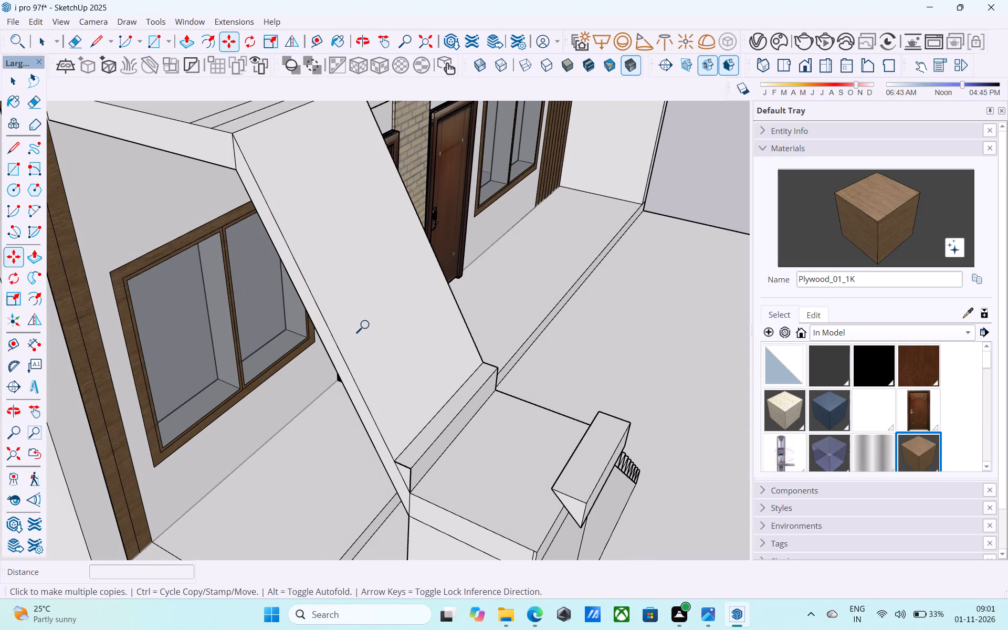
# Undo the construction of the first step above the landing, back to the plain sloped surface.
pyautogui.hotkey('ctrl', 'z')
pyautogui.press('space')
pyautogui.hotkey('ctrl', 'z')
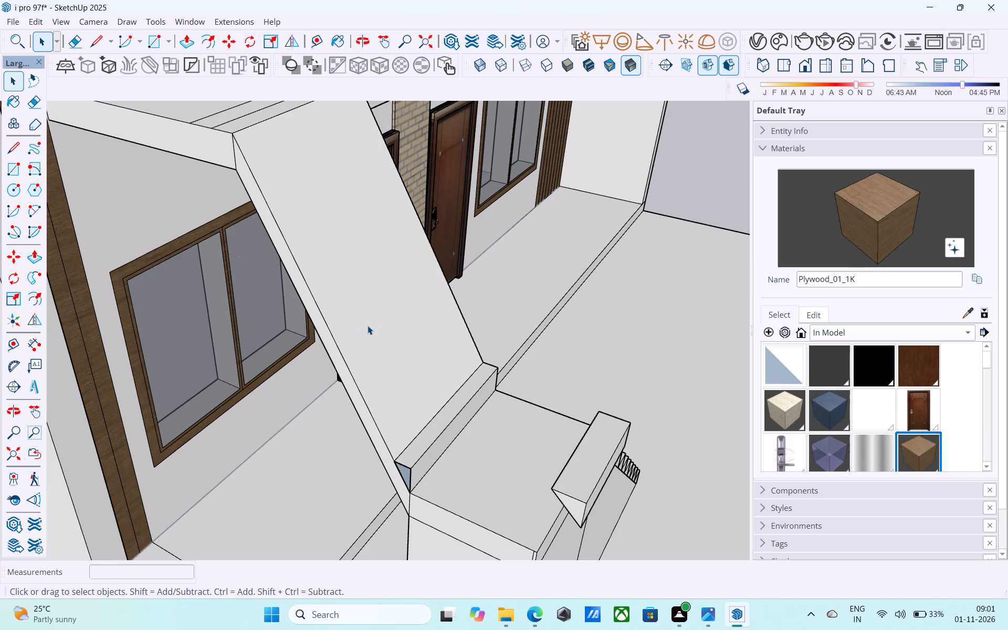
pyautogui.hotkey('ctrl', 'z')
pyautogui.hotkey('ctrl', 'z')
pyautogui.hotkey('ctrl', 'z')
pyautogui.hotkey('ctrl', 'z')
pyautogui.hotkey('ctrl', 'z')
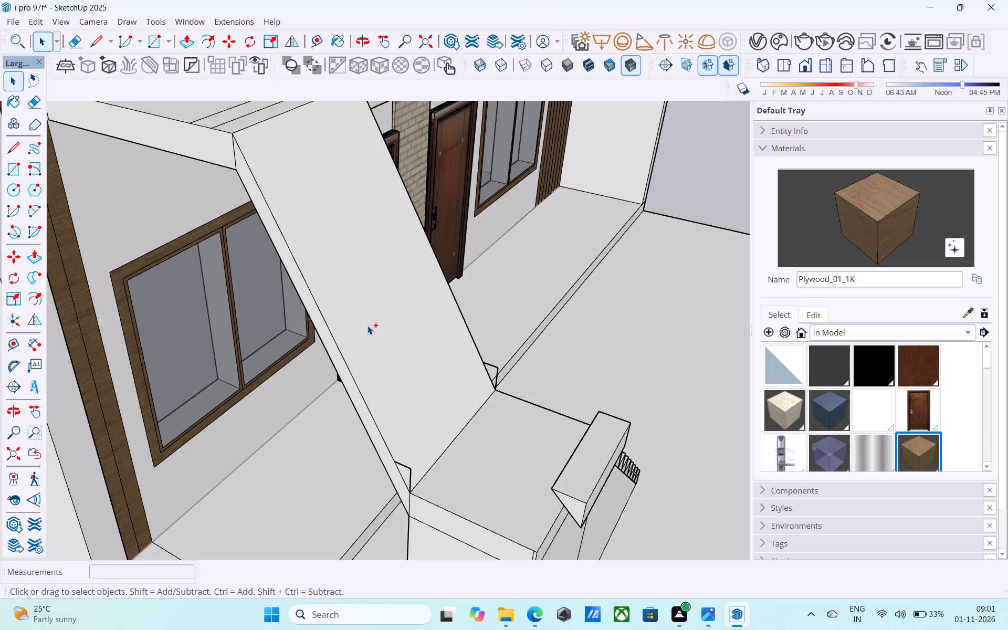
pyautogui.hotkey('ctrl', 'z')
pyautogui.hotkey('ctrl', 'z')
pyautogui.hotkey('ctrl', 'z')
pyautogui.hotkey('ctrl', 'z')
# Draw a 10" line from the landing corner at the slope's base along the landing's top edge.
pyautogui.scroll(-5, 367, 325)
pyautogui.moveTo(384, 336); pyautogui.dragTo(367, 327, button='middle')
pyautogui.moveTo(379, 326); pyautogui.dragTo(362, 333, button='middle')
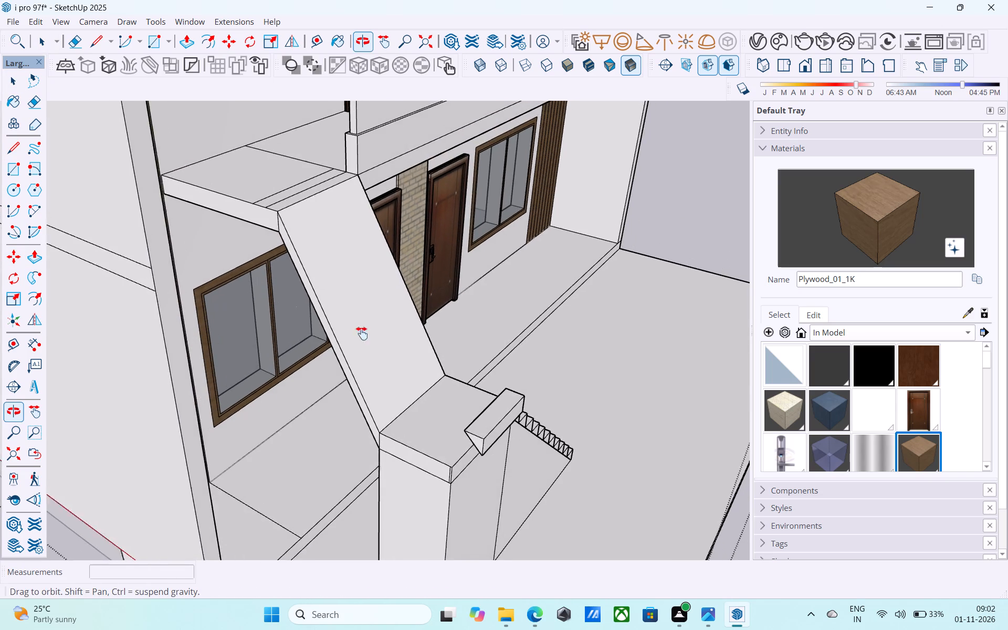
pyautogui.moveTo(362, 333); pyautogui.dragTo(356, 354, button='middle')
pyautogui.scroll(5, 383, 447)
pyautogui.moveTo(383, 439); pyautogui.dragTo(394, 440, button='middle')
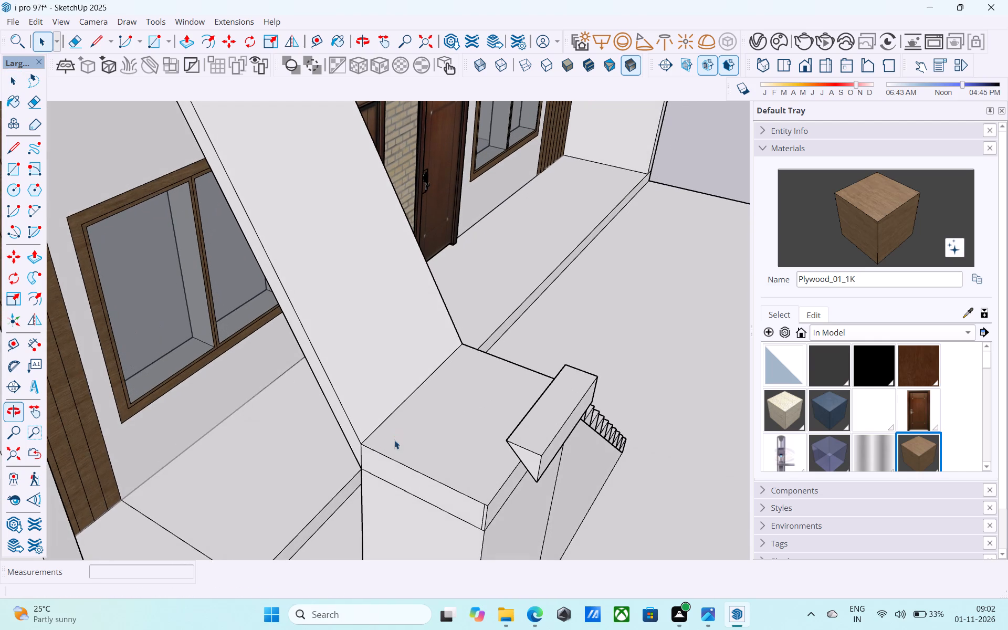
pyautogui.press('l')
pyautogui.scroll(3, 362, 442)
pyautogui.click(362, 442)
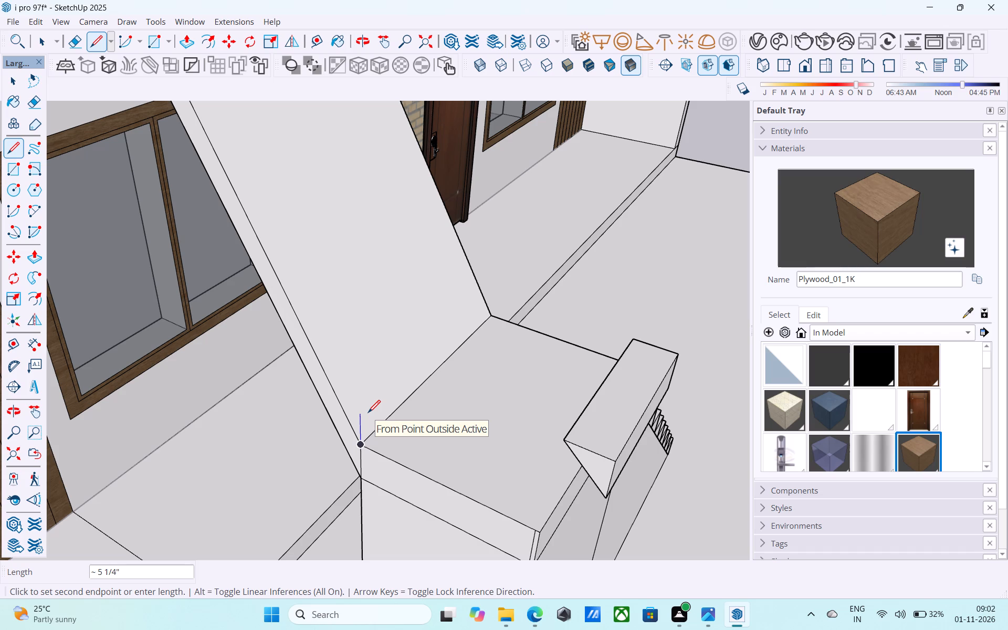
pyautogui.press('space')
pyautogui.scroll(1, 370, 417)
pyautogui.press('l')
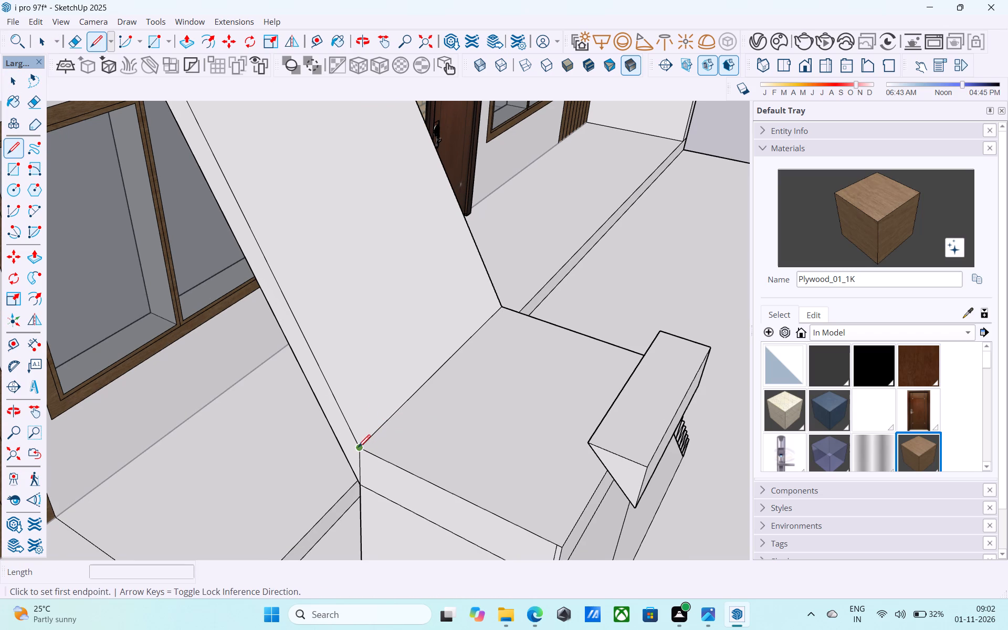
pyautogui.click(359, 449)
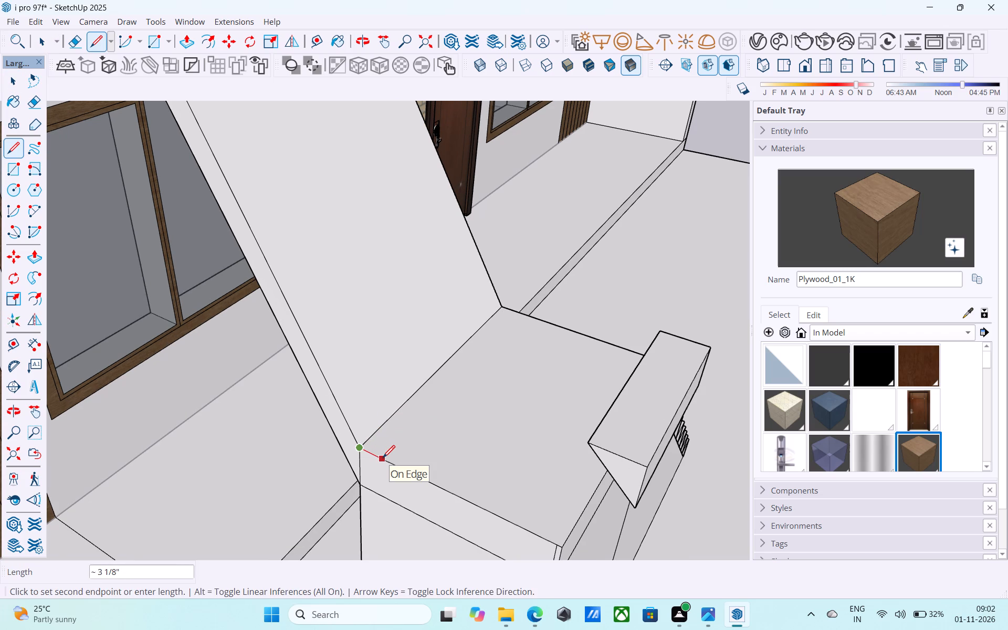
pyautogui.write('10')
pyautogui.hotkey('shift', '"')
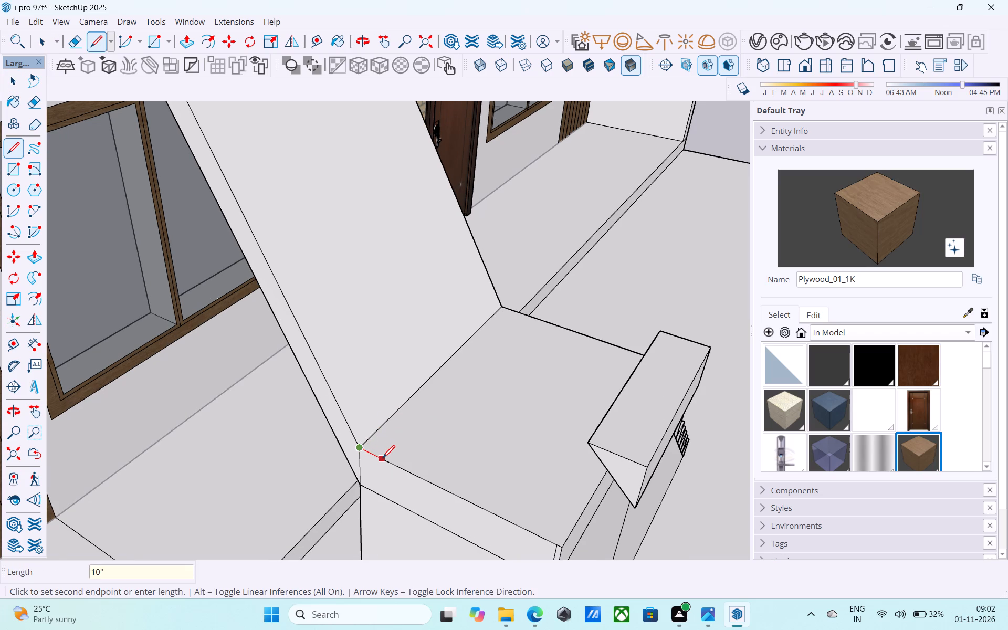
pyautogui.press('Return')
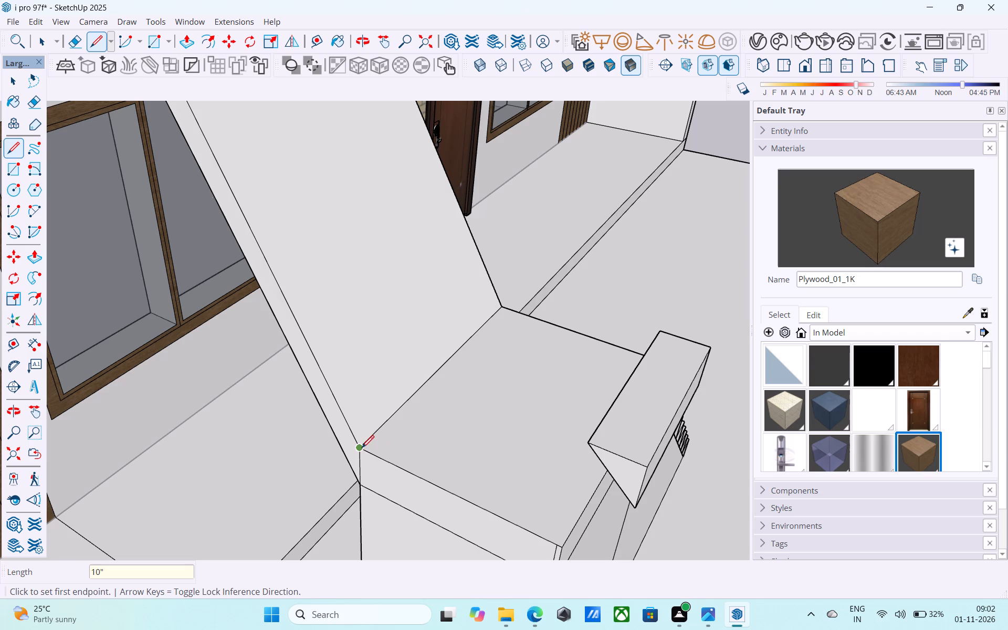
pyautogui.click(362, 449)
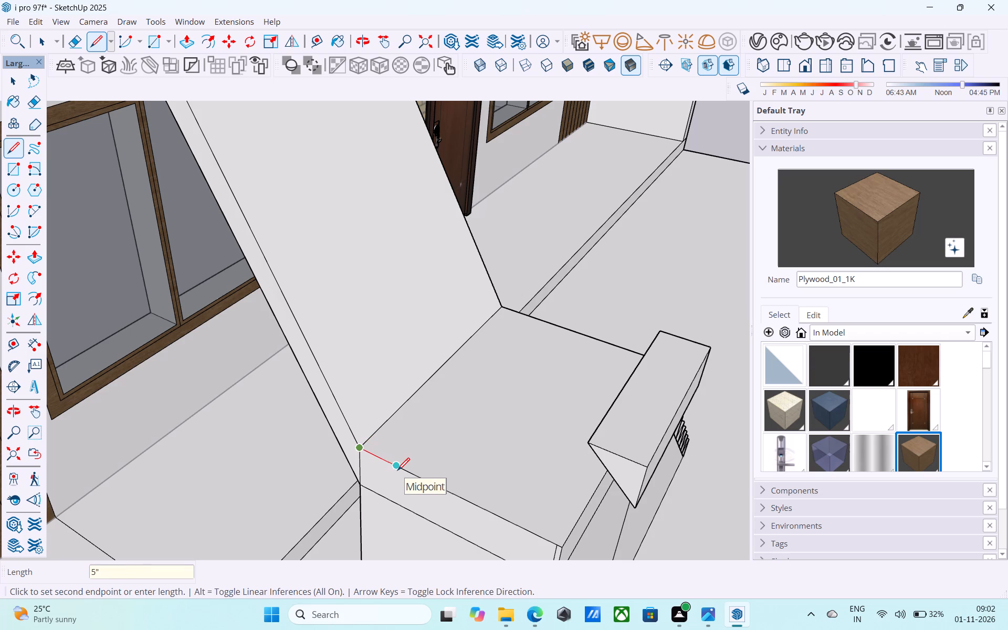
pyautogui.click(433, 482)
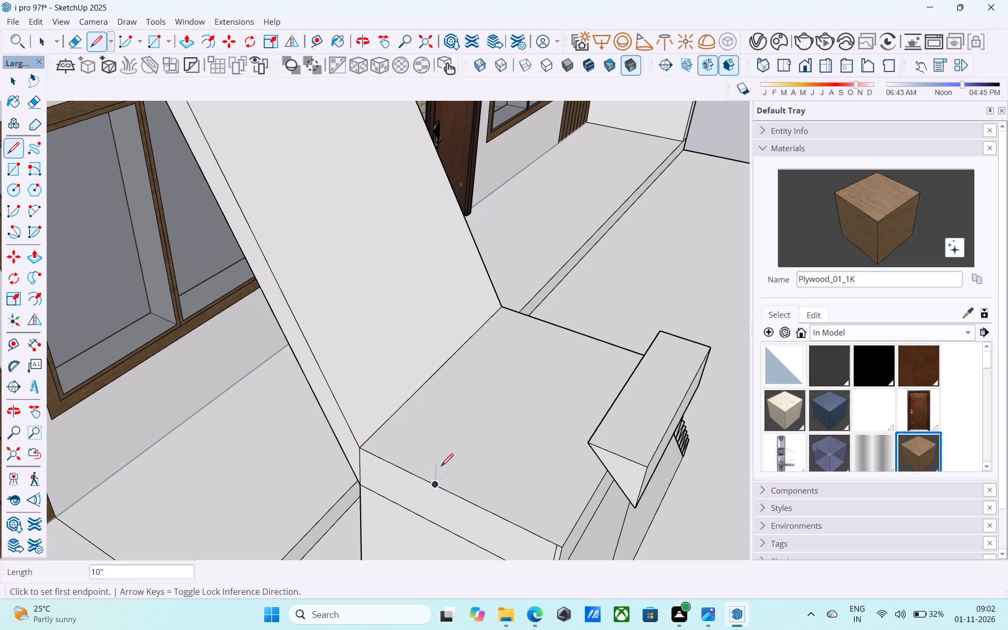
# Draw a 6" vertical line upward from the end of the 10" line on the landing edge.
pyautogui.click(438, 483)
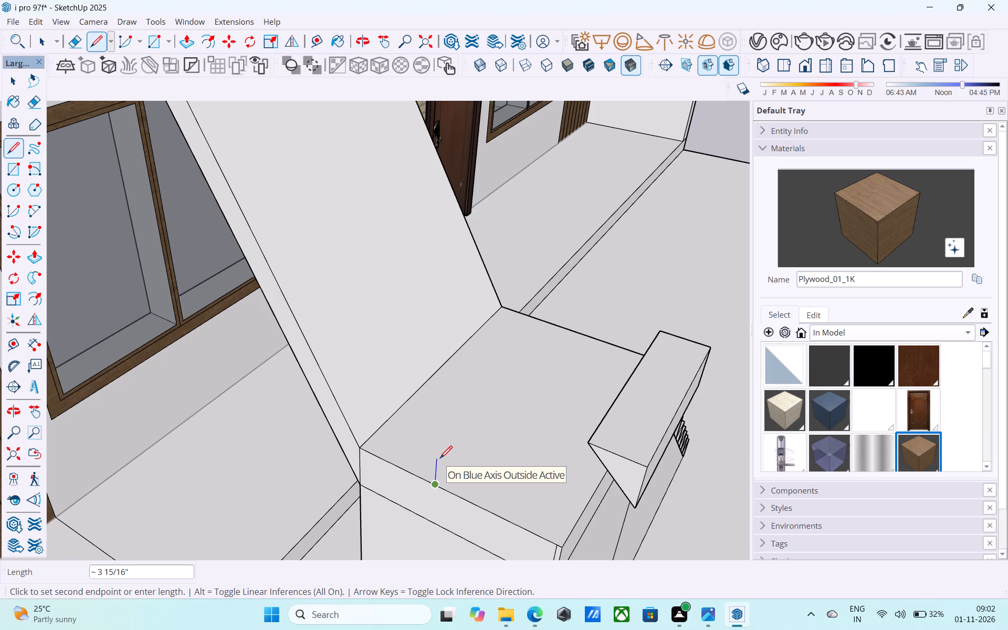
pyautogui.write('6"')
pyautogui.press('Return')
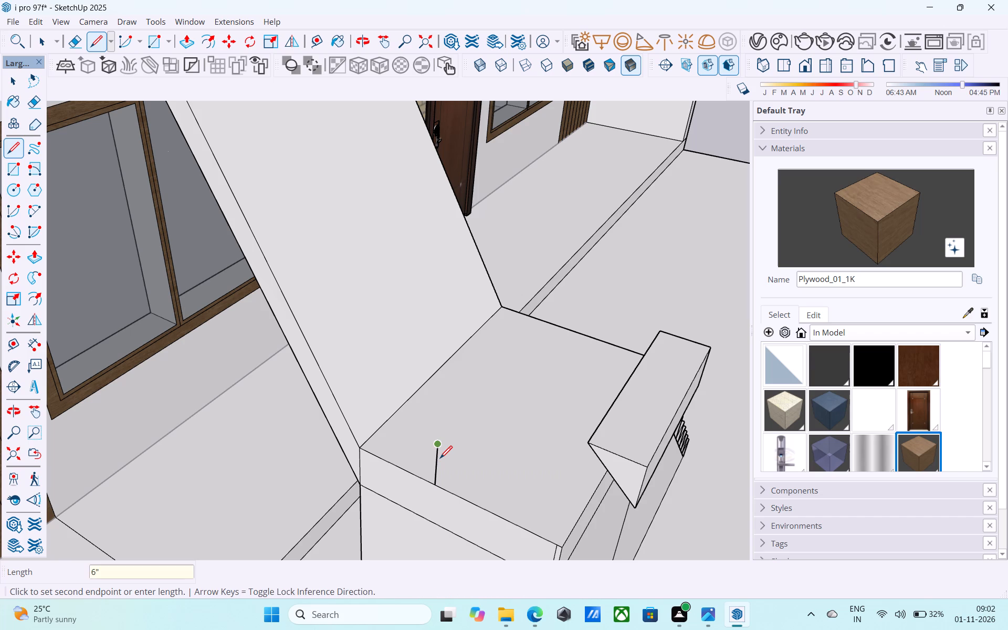
pyautogui.press('space')
# Draw a 6" line from the landing corner up along the window-side edge of the slope.
pyautogui.scroll(-5, 373, 457)
pyautogui.middleClick(368, 466)
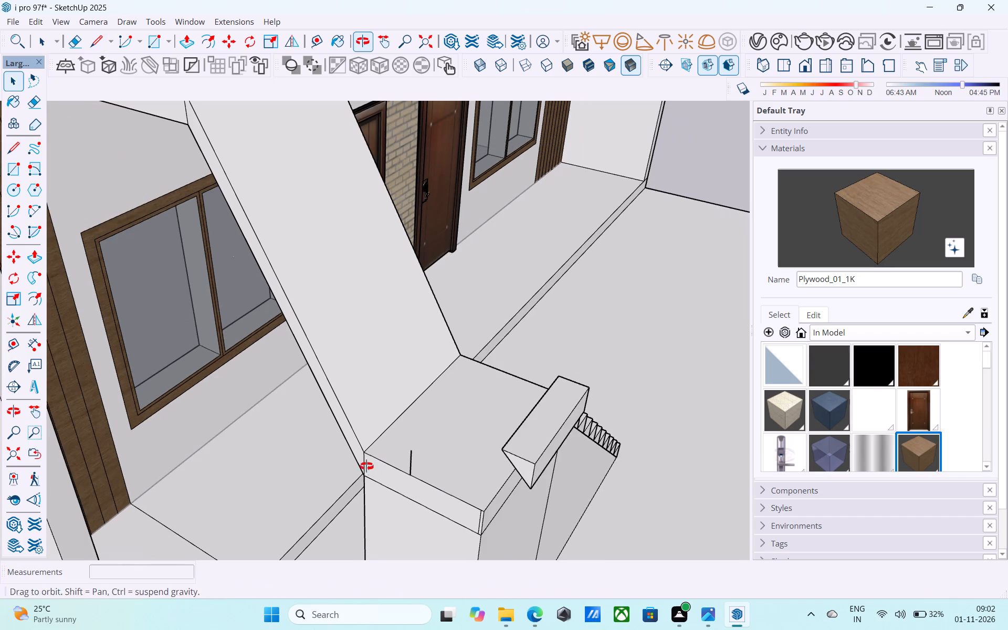
pyautogui.scroll(-4, 362, 472)
pyautogui.moveTo(367, 474); pyautogui.dragTo(382, 473, button='middle')
pyautogui.scroll(4, 371, 467)
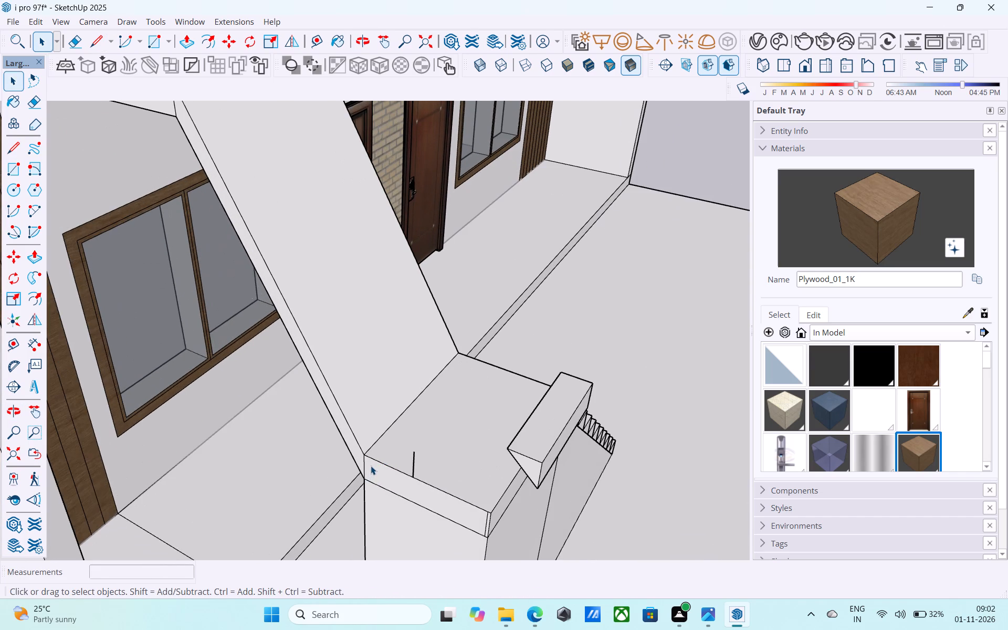
pyautogui.press('l')
pyautogui.moveTo(368, 453); pyautogui.dragTo(363, 449)
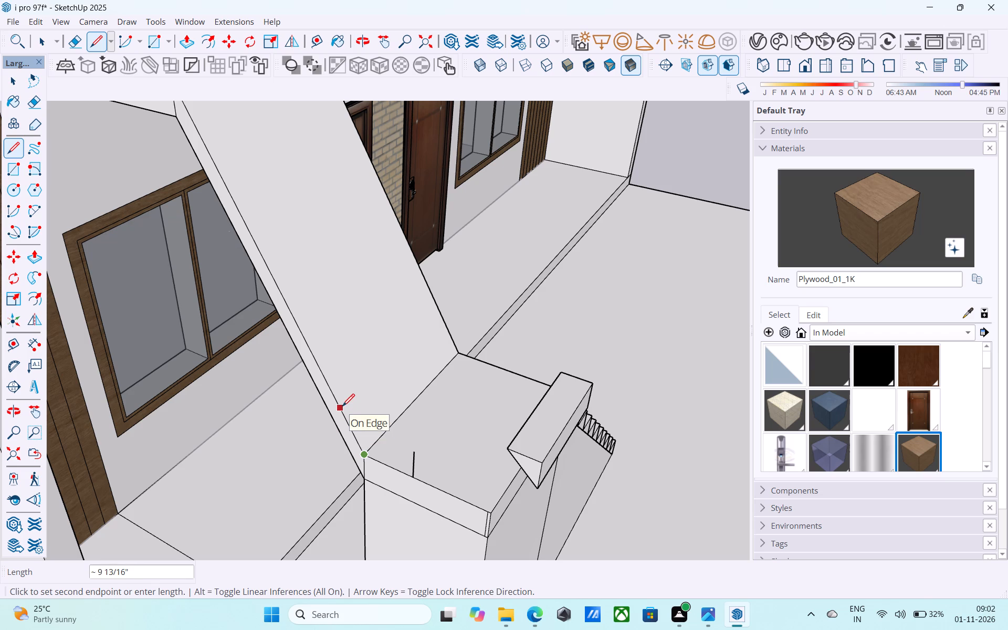
pyautogui.write('6"')
pyautogui.press('Return')
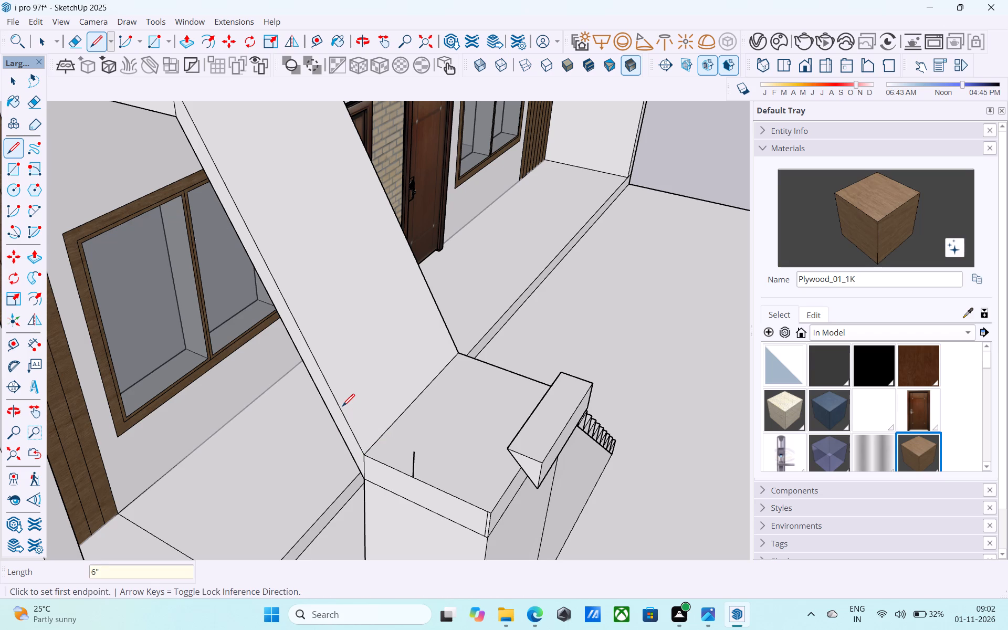
pyautogui.click(366, 458)
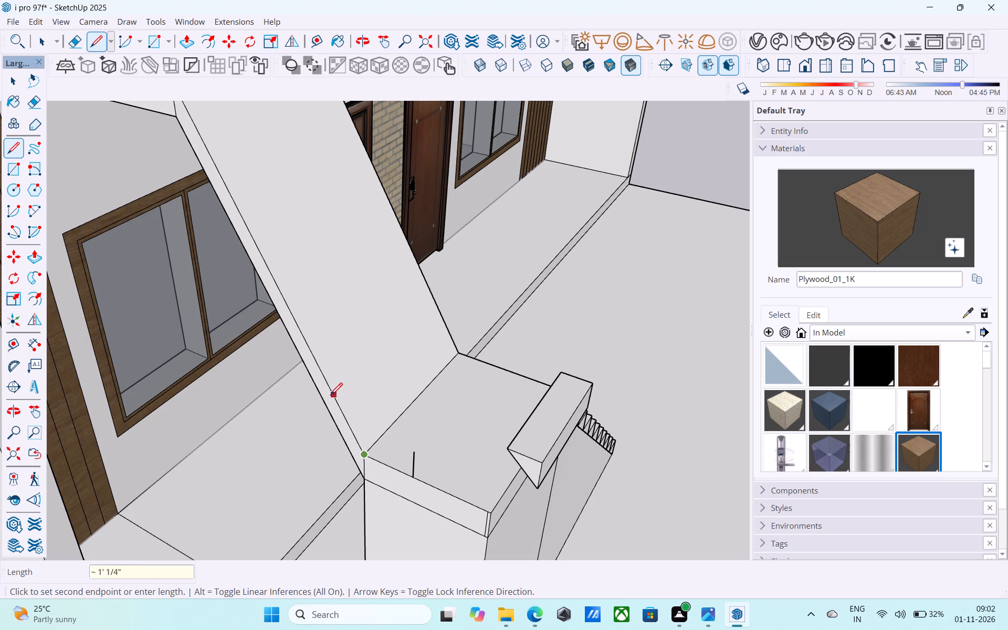
pyautogui.click(349, 425)
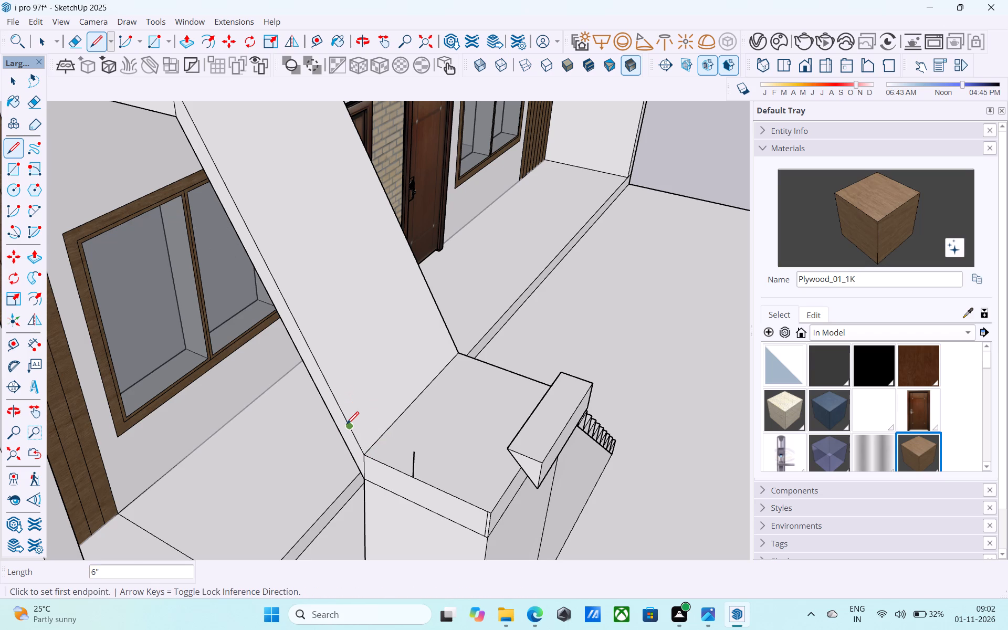
# Draw a 1' line from the landing corner up along the window-side edge of the slope.
pyautogui.click(346, 425)
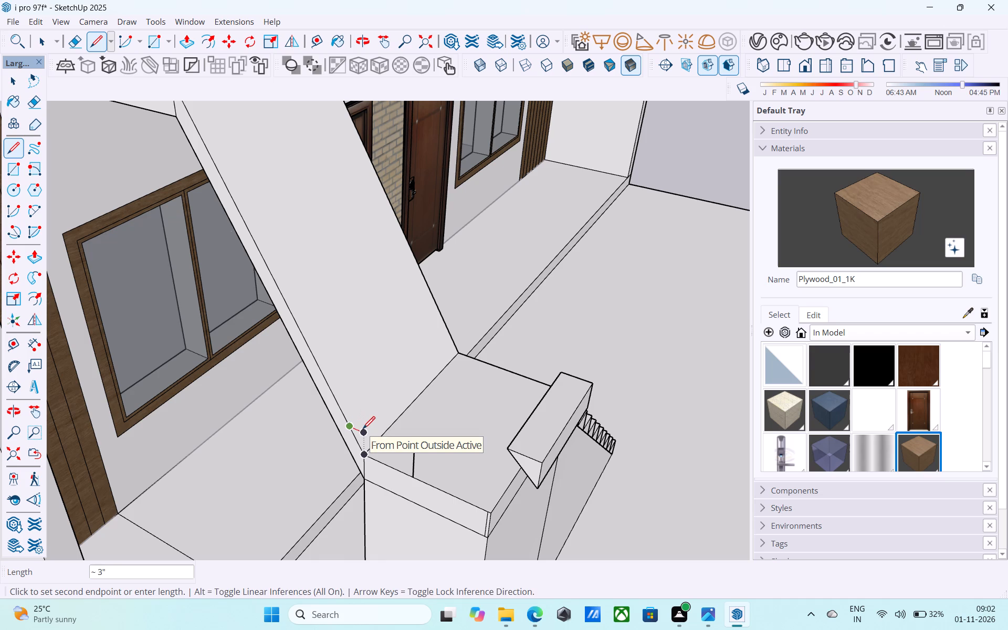
pyautogui.press('l')
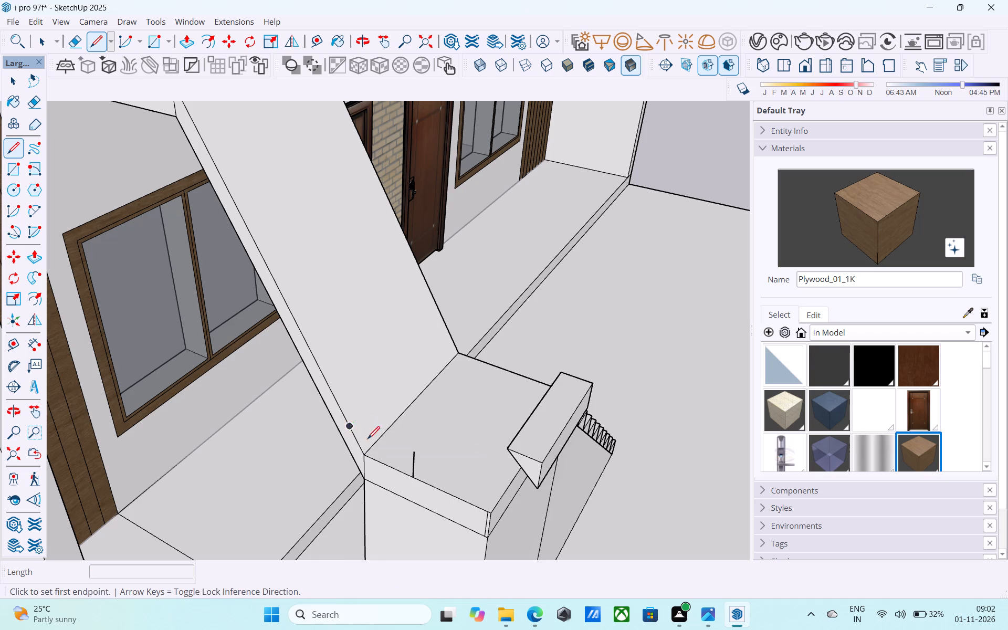
pyautogui.click(365, 452)
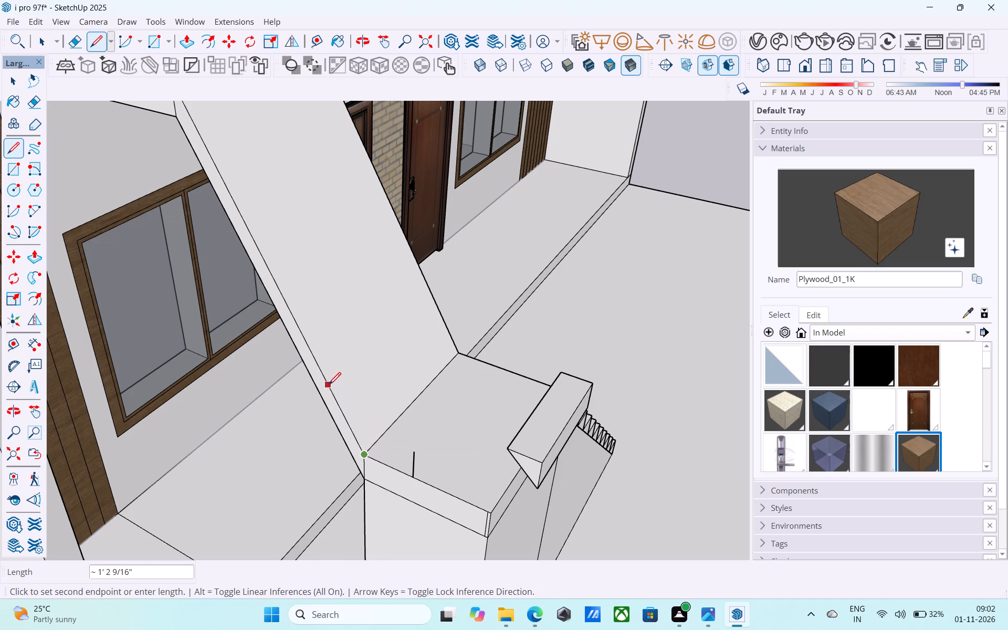
pyautogui.write("1'")
pyautogui.press('Return')
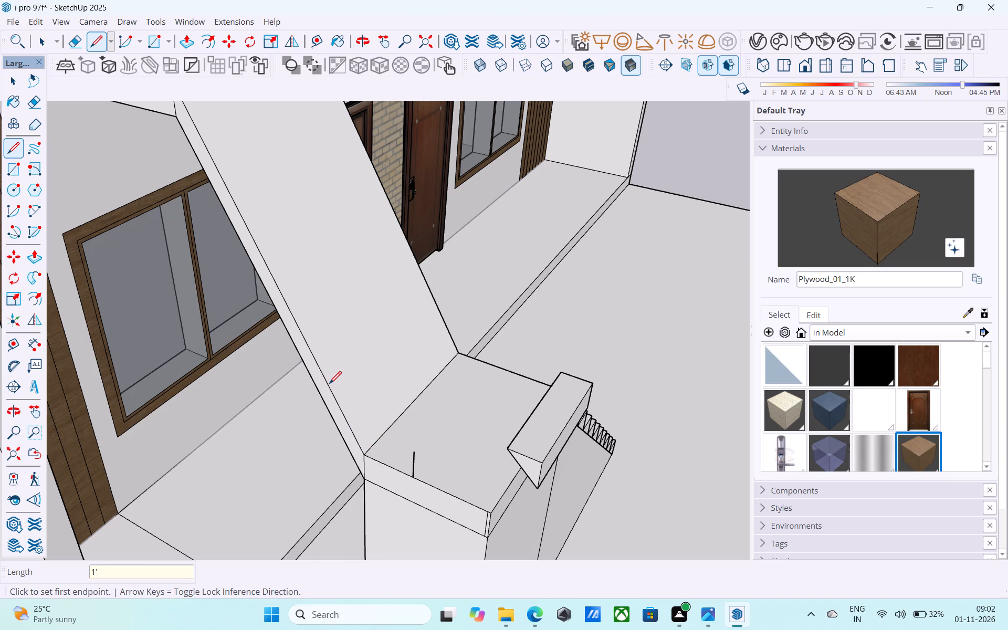
# Draw the first step's window-side profile: a horizontal line from the 1' mark and a vertical line down to the landing corner.
pyautogui.click(365, 458)
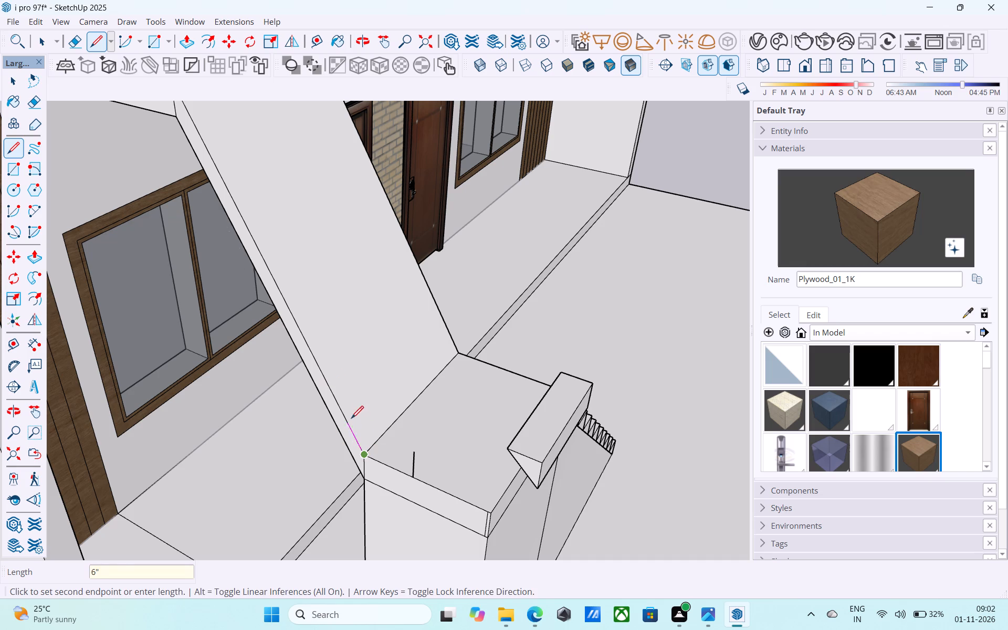
pyautogui.click(335, 394)
pyautogui.click(331, 394)
pyautogui.click(369, 411)
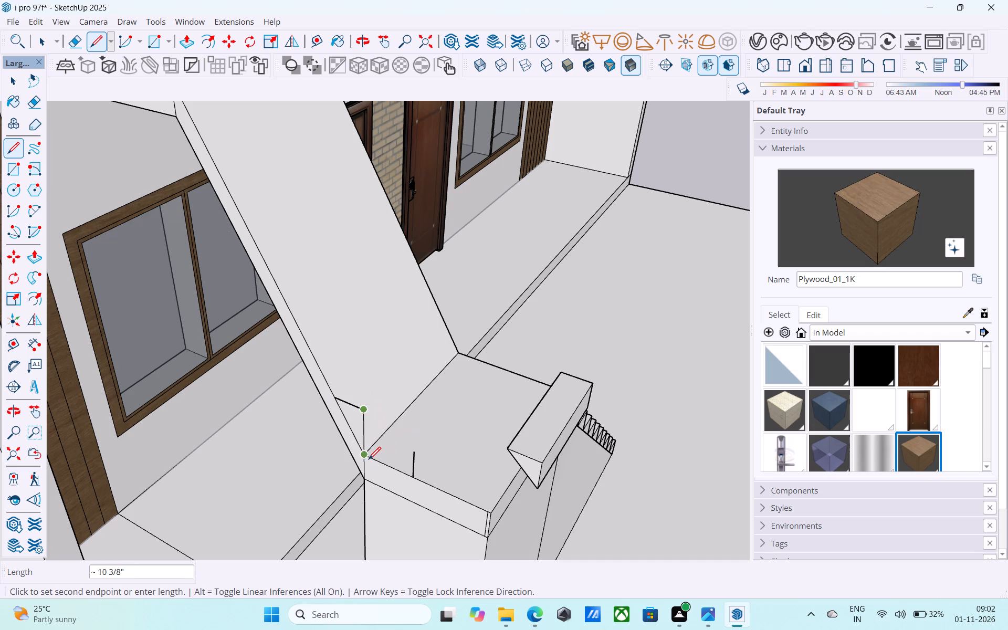
pyautogui.click(369, 460)
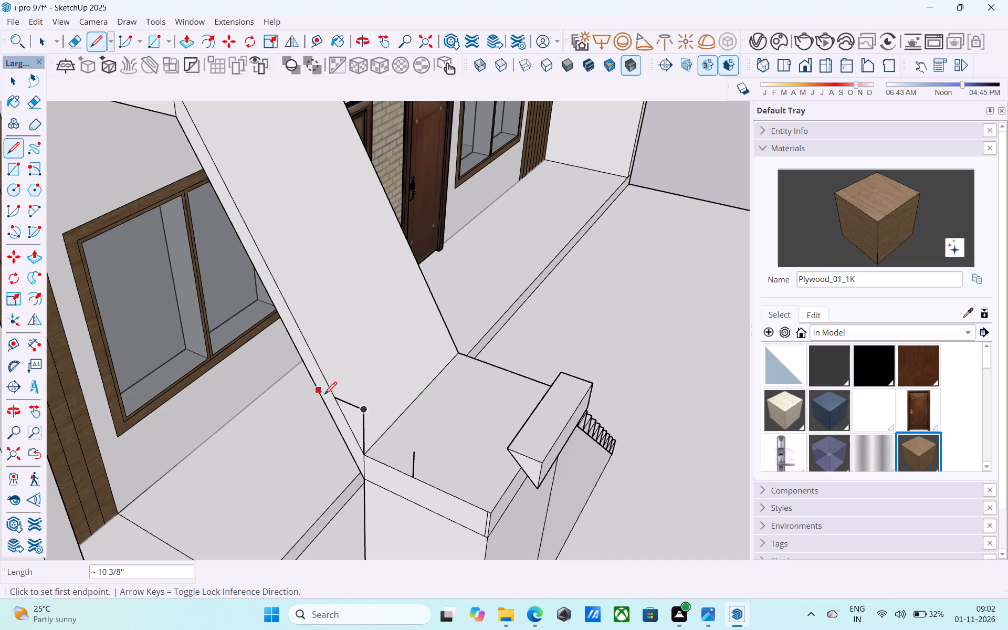
# Draw a line across the slope from the window-side 1' mark to the opposite edge.
pyautogui.click(332, 398)
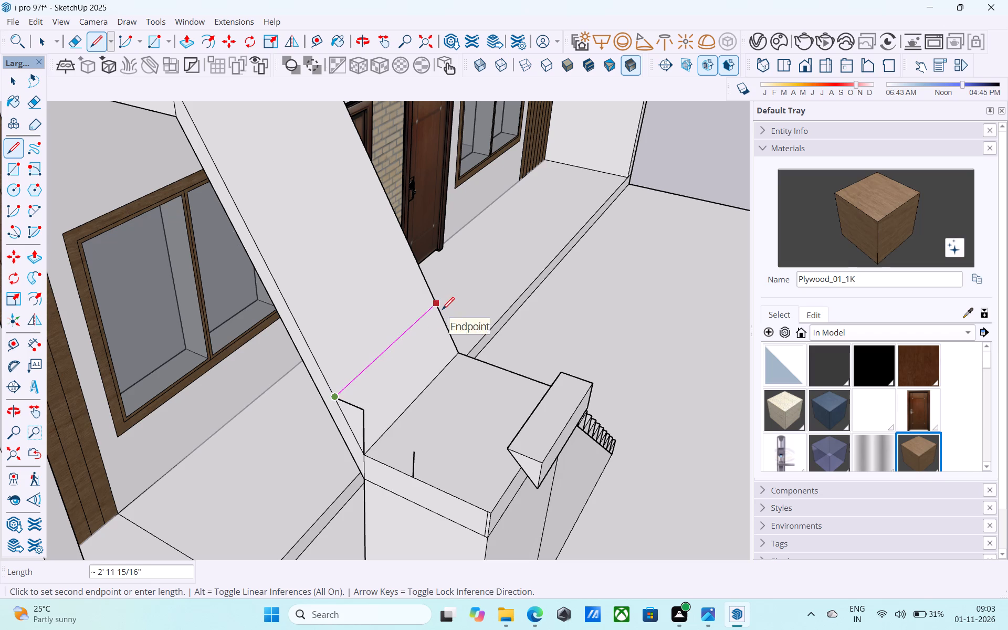
pyautogui.click(442, 310)
pyautogui.click(437, 307)
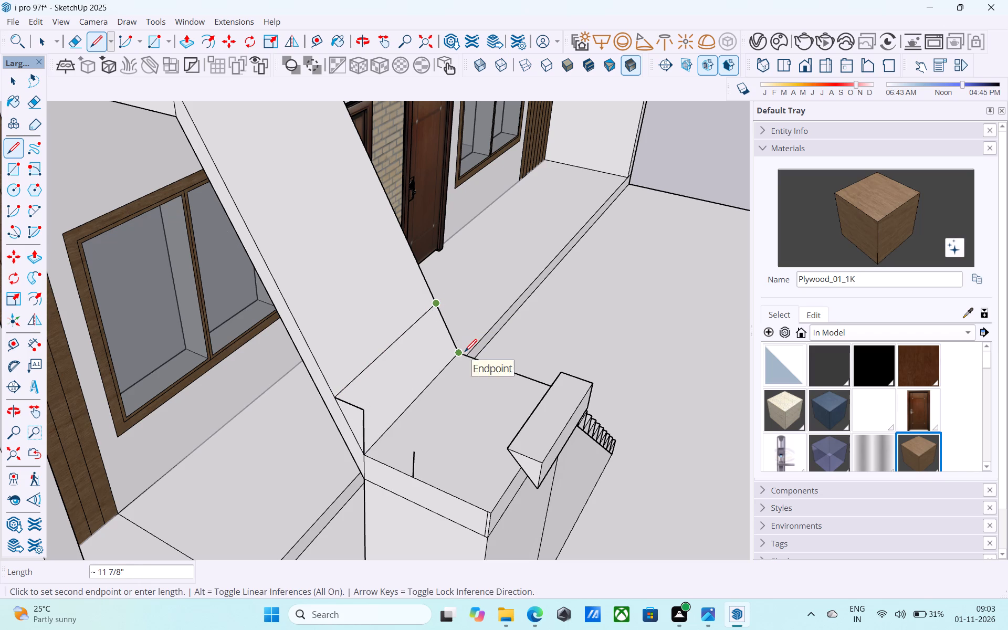
# Draw the matching step profile on the door side and join both profiles' upper front corners to form the tread and riser.
pyautogui.press('l')
pyautogui.click(463, 352)
pyautogui.click(461, 308)
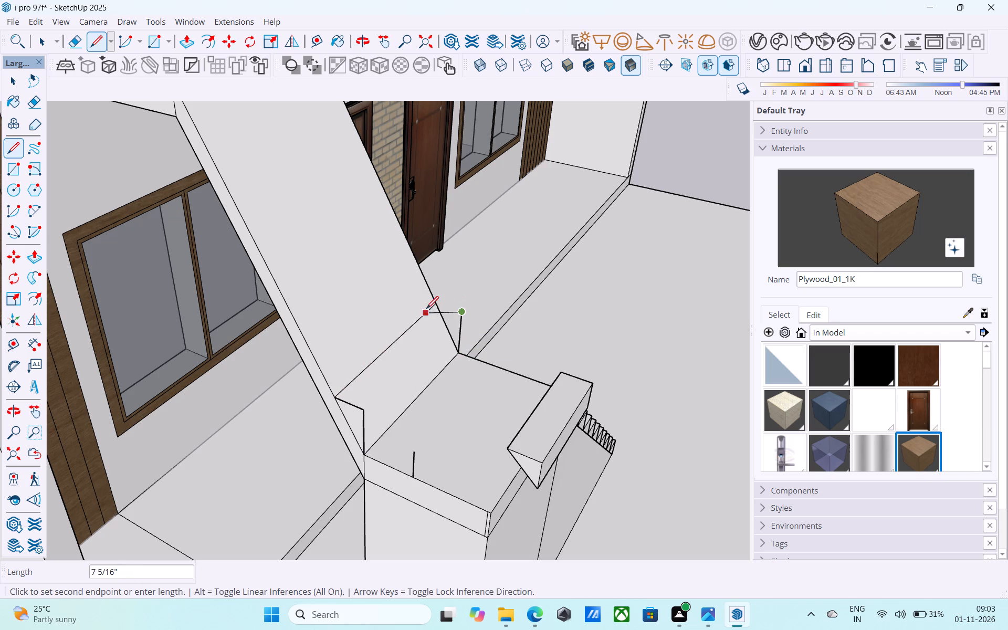
pyautogui.click(434, 304)
pyautogui.click(363, 408)
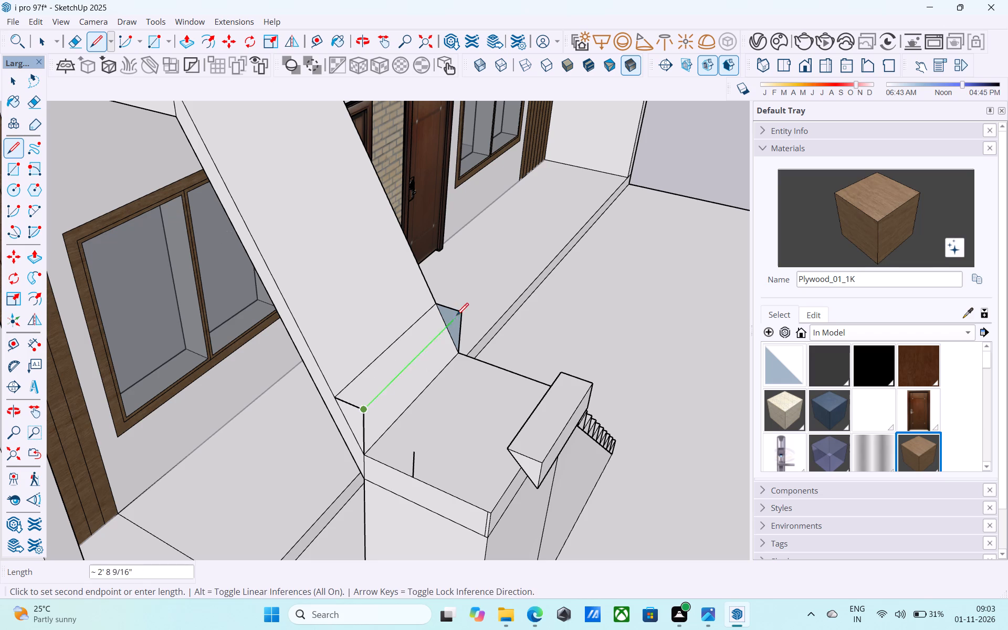
pyautogui.click(459, 314)
# Reverse the riser and tread faces of the first step above the landing.
pyautogui.press('space')
pyautogui.click(397, 384)
pyautogui.rightClick(396, 384)
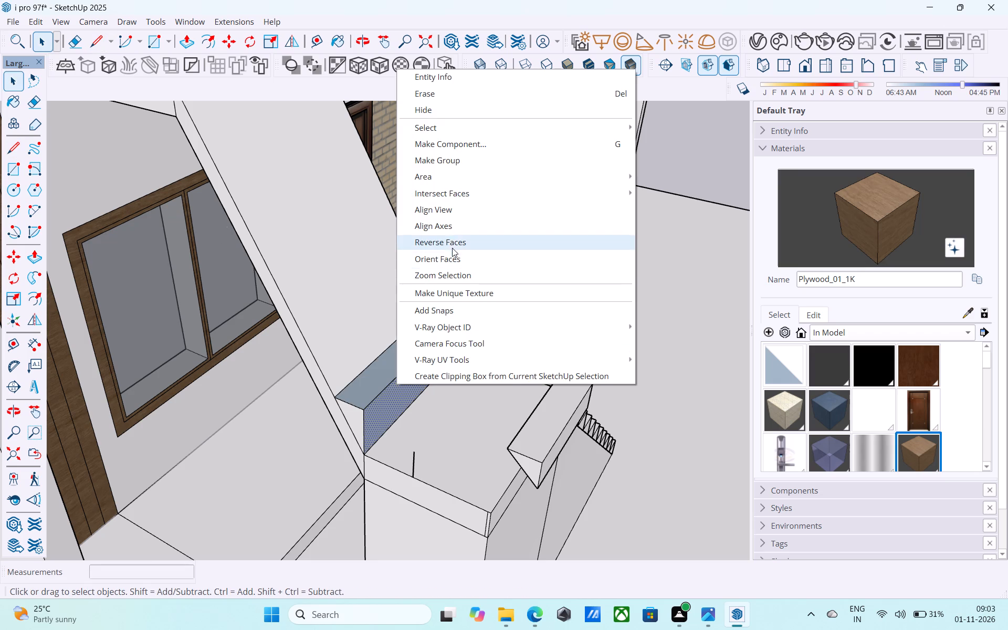
pyautogui.click(453, 237)
pyautogui.click(412, 343)
pyautogui.rightClick(412, 343)
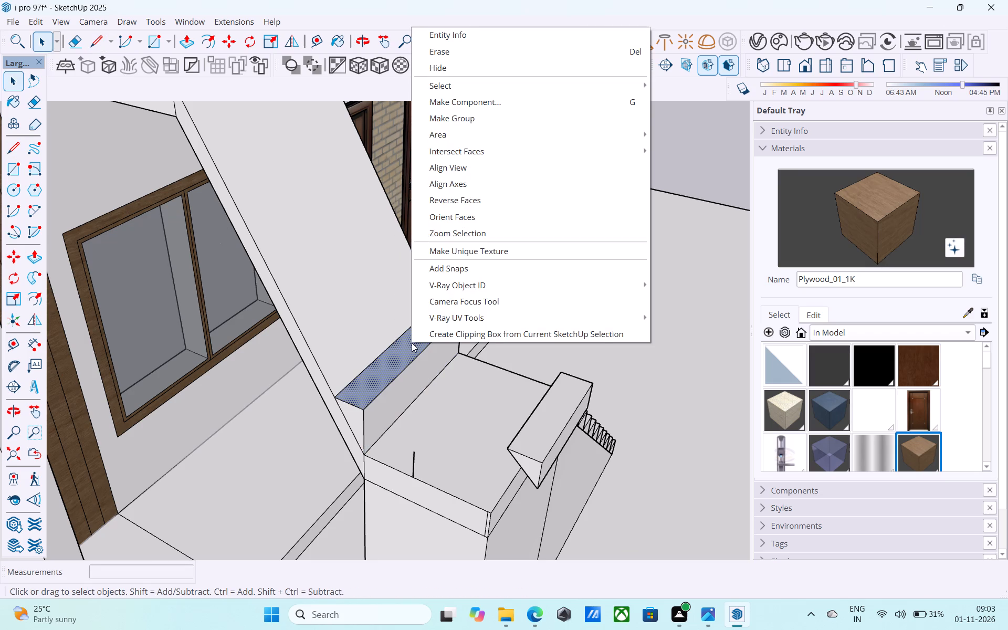
pyautogui.click(475, 194)
# Select the first step's riser, tread and triangular side faces.
pyautogui.scroll(-3, 450, 314)
pyautogui.moveTo(449, 320); pyautogui.dragTo(424, 304, button='middle')
pyautogui.scroll(2, 415, 391)
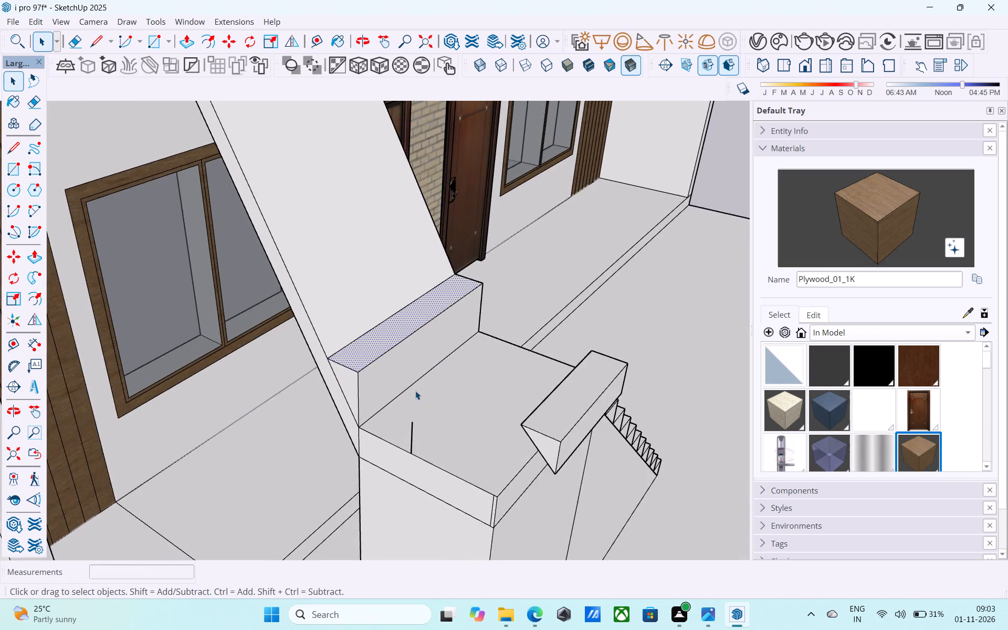
pyautogui.scroll(8, 415, 391)
pyautogui.click(289, 374)
pyautogui.keyDown('shift'); pyautogui.click(328, 371); pyautogui.keyUp('shift')
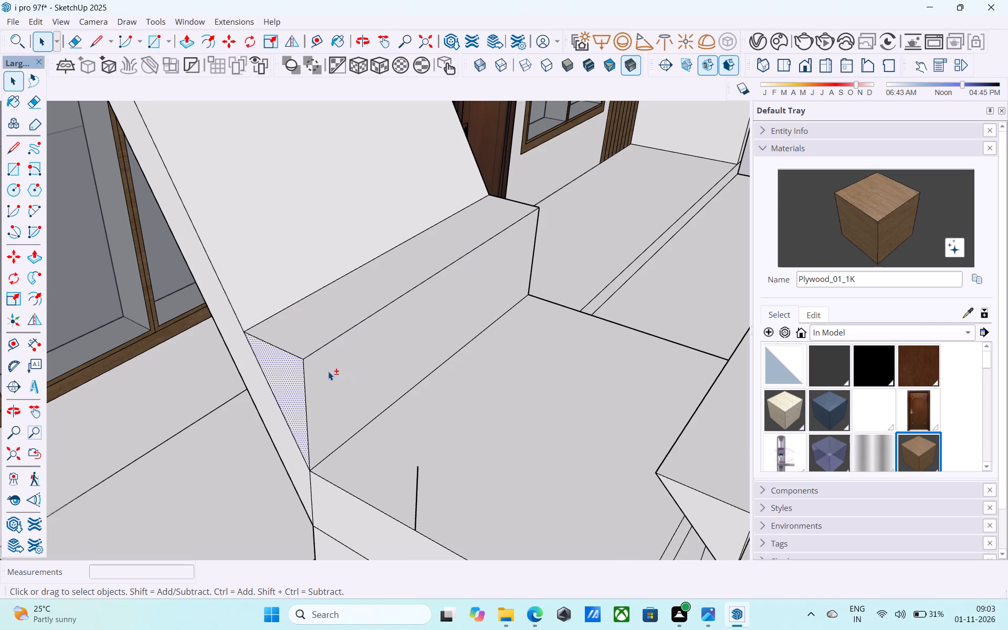
pyautogui.keyDown('shift'); pyautogui.click(327, 320); pyautogui.keyUp('shift')
pyautogui.scroll(-4, 388, 327)
pyautogui.moveTo(409, 349); pyautogui.dragTo(107, 389, button='middle')
pyautogui.moveTo(510, 399); pyautogui.dragTo(248, 325, button='middle')
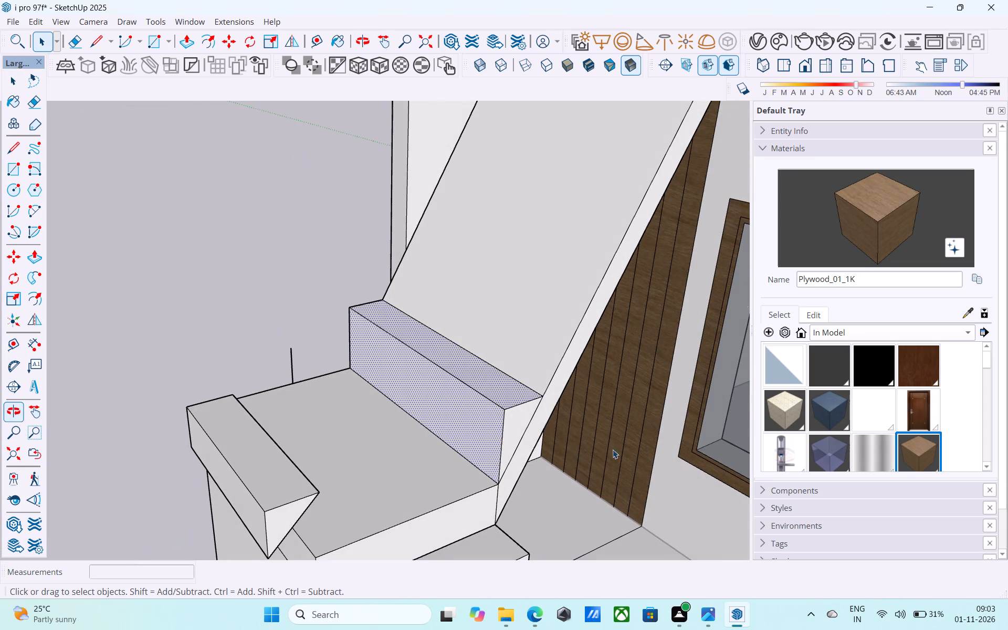
pyautogui.keyDown('shift'); pyautogui.click(527, 424); pyautogui.keyUp('shift')
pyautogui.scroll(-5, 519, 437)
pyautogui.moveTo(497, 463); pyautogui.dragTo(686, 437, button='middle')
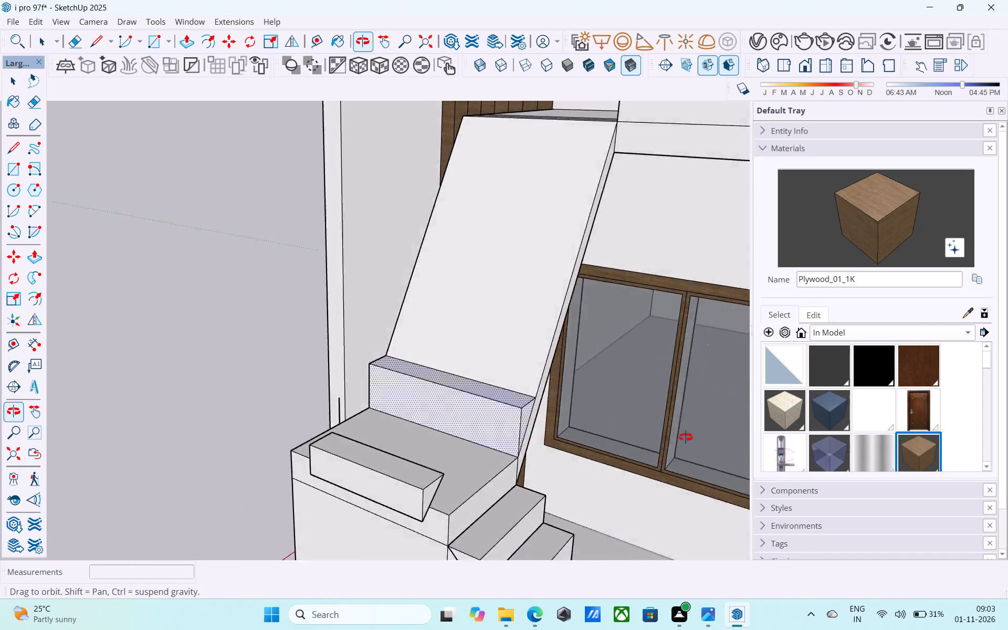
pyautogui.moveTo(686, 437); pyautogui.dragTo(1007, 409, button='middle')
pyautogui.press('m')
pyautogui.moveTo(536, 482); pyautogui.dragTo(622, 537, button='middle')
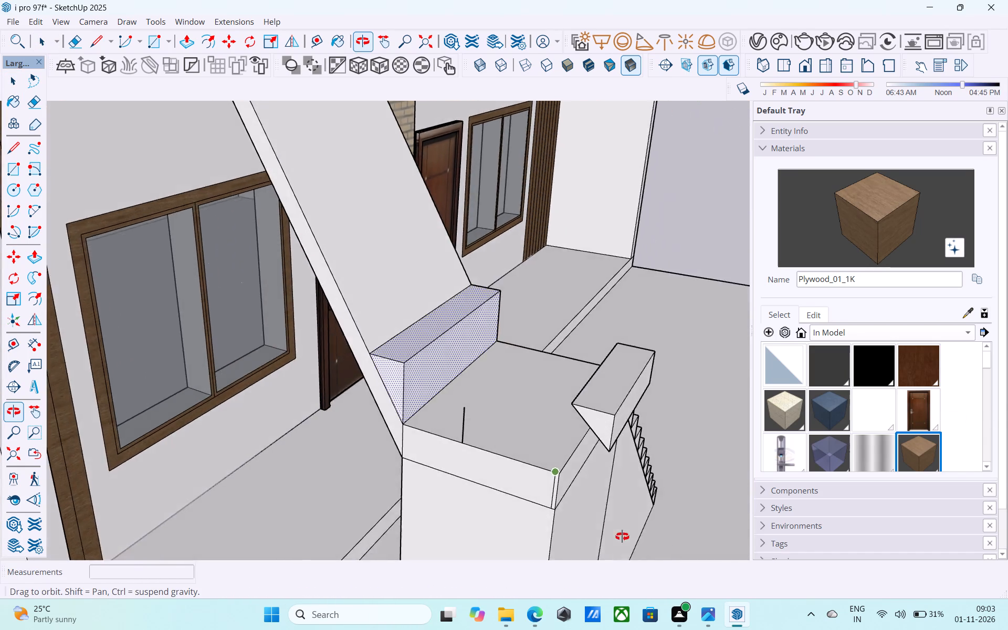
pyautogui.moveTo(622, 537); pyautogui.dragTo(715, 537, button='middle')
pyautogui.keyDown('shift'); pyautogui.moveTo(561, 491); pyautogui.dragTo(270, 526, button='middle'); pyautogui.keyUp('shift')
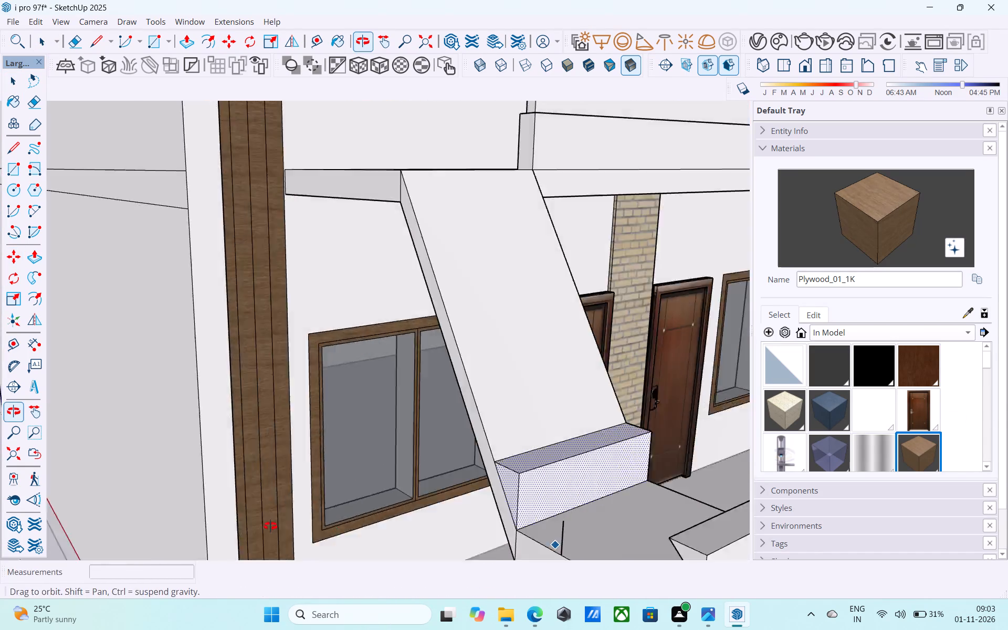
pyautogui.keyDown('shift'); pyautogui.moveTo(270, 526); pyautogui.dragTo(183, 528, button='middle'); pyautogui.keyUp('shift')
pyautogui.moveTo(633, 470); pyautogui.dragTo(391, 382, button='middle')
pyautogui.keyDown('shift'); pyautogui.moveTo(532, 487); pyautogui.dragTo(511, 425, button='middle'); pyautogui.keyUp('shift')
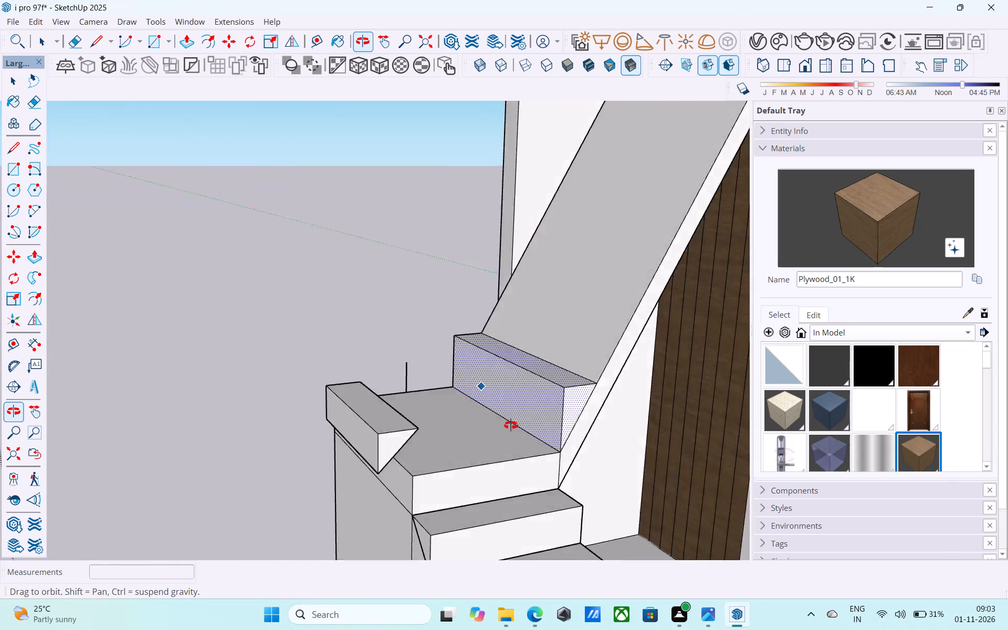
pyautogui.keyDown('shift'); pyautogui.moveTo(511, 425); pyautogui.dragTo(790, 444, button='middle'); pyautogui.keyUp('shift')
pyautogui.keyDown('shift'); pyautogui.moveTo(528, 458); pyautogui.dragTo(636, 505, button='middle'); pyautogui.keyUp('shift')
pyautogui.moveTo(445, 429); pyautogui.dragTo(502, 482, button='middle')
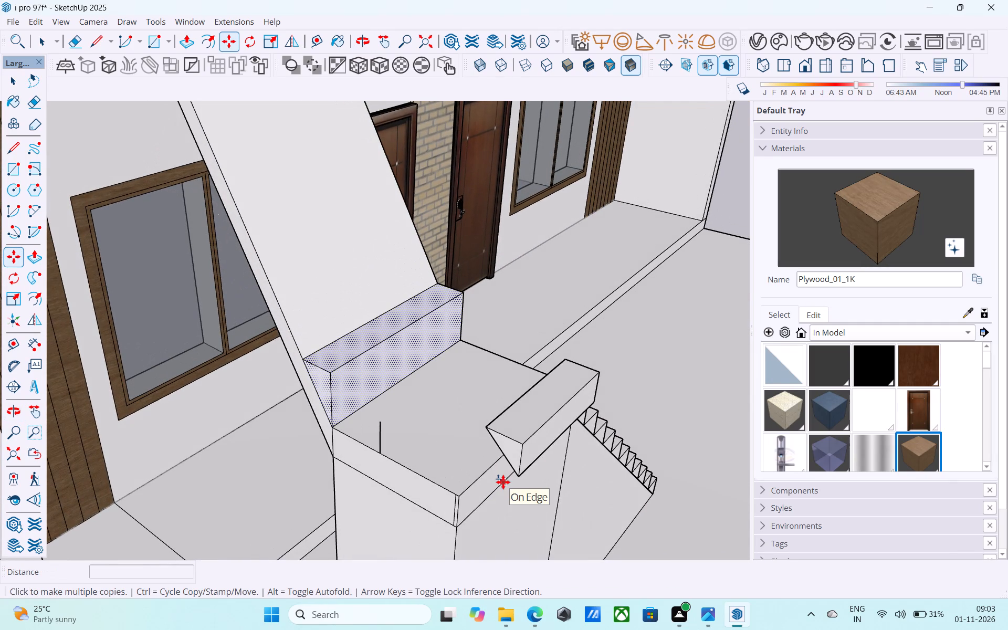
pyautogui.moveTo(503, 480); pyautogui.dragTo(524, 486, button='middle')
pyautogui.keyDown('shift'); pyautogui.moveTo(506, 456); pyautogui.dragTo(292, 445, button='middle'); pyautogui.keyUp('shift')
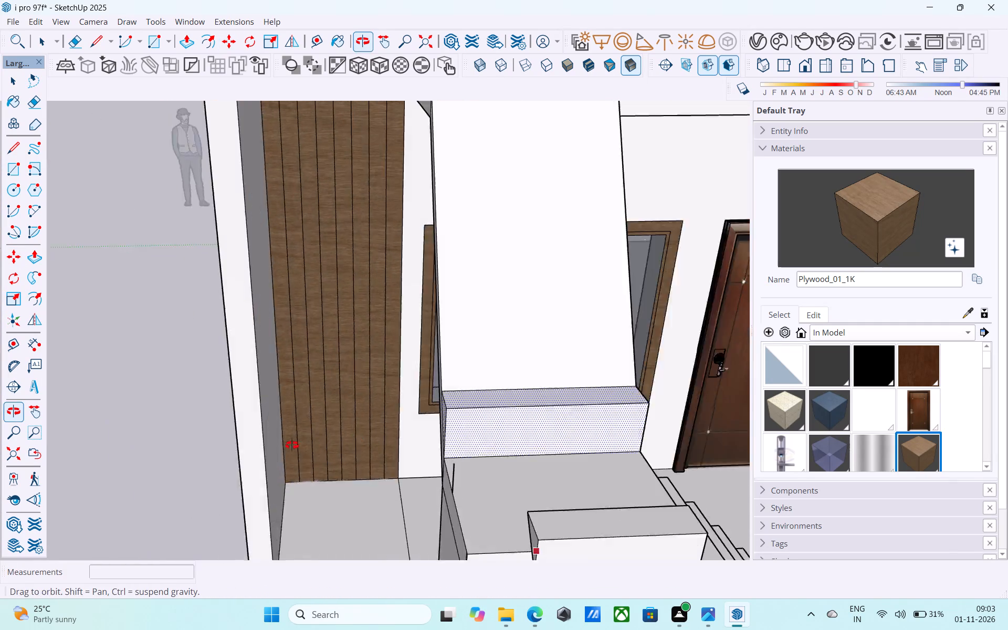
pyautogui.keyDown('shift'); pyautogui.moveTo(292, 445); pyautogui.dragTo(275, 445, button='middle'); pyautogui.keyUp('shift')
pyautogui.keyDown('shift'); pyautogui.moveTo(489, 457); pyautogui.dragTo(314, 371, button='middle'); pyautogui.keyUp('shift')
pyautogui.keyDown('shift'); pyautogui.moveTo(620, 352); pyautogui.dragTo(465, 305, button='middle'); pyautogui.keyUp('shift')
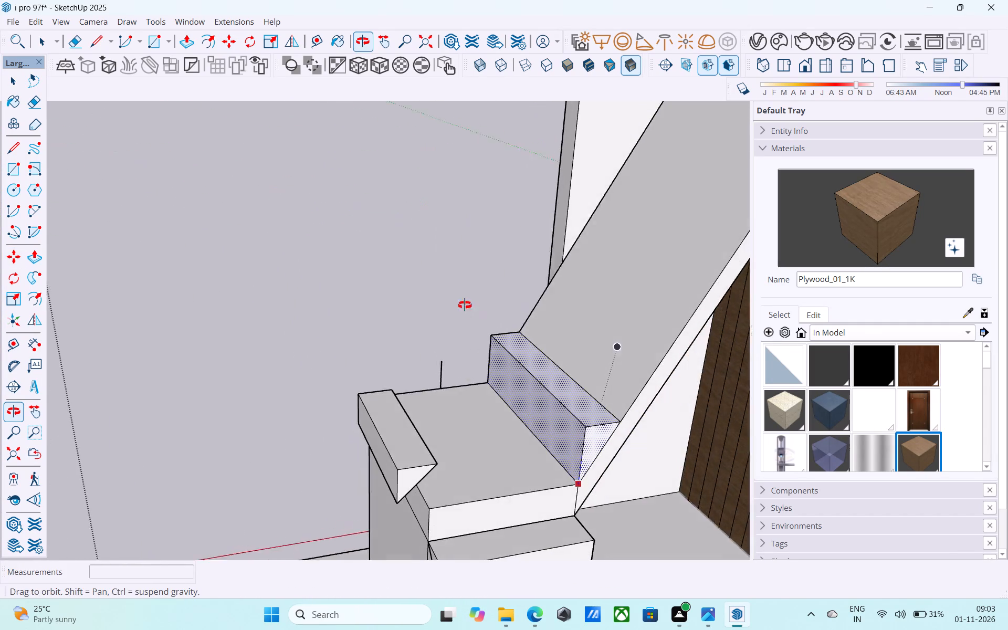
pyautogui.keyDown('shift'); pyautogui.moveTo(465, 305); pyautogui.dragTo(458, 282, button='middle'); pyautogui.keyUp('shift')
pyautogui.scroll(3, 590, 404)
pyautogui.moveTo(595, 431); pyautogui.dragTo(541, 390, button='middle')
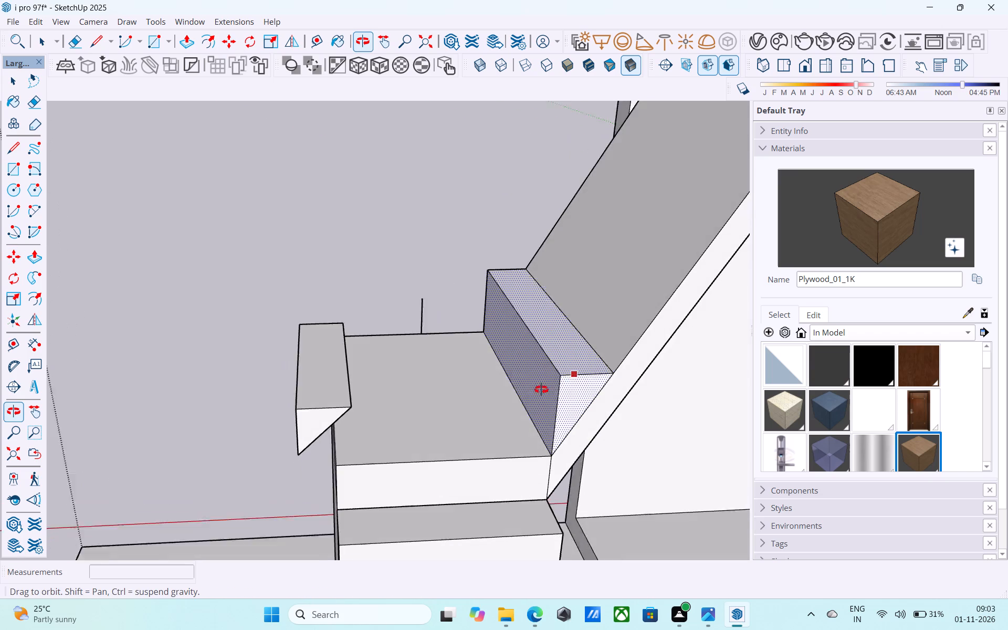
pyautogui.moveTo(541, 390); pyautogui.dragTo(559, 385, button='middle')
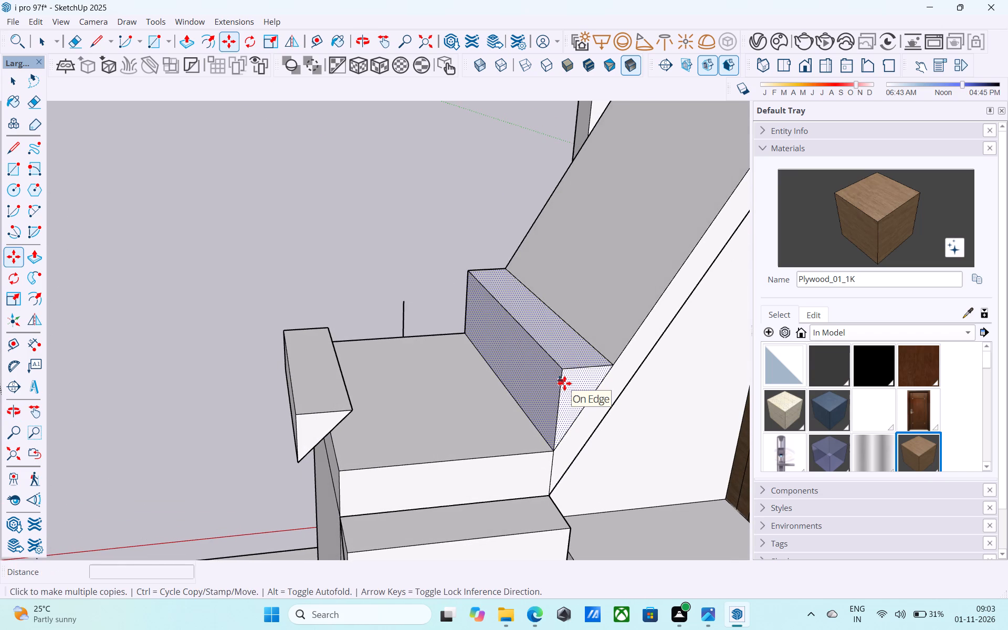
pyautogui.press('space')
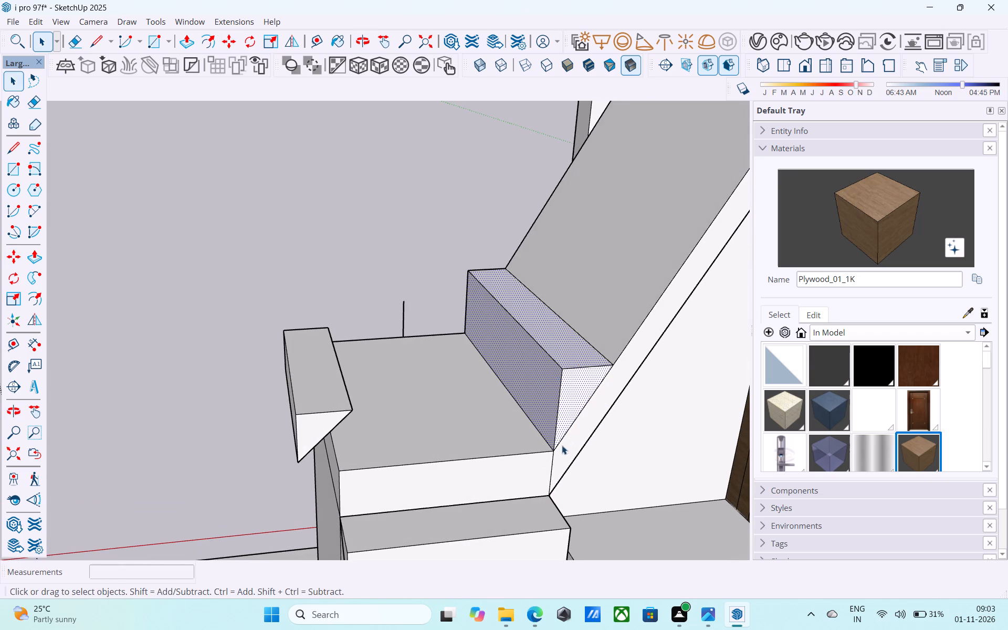
# Draw a 3" line over the landing from the riser's door-side upper corner and close it down to the riser's base.
pyautogui.moveTo(562, 445); pyautogui.dragTo(545, 449, button='middle')
pyautogui.press('l')
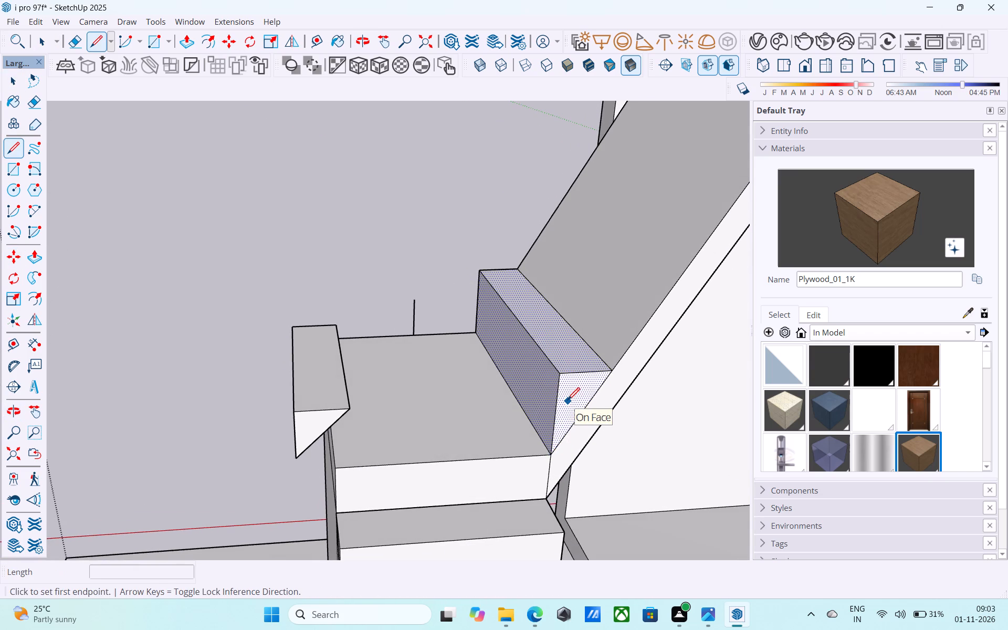
pyautogui.press('l')
pyautogui.scroll(1, 573, 398)
pyautogui.click(554, 373)
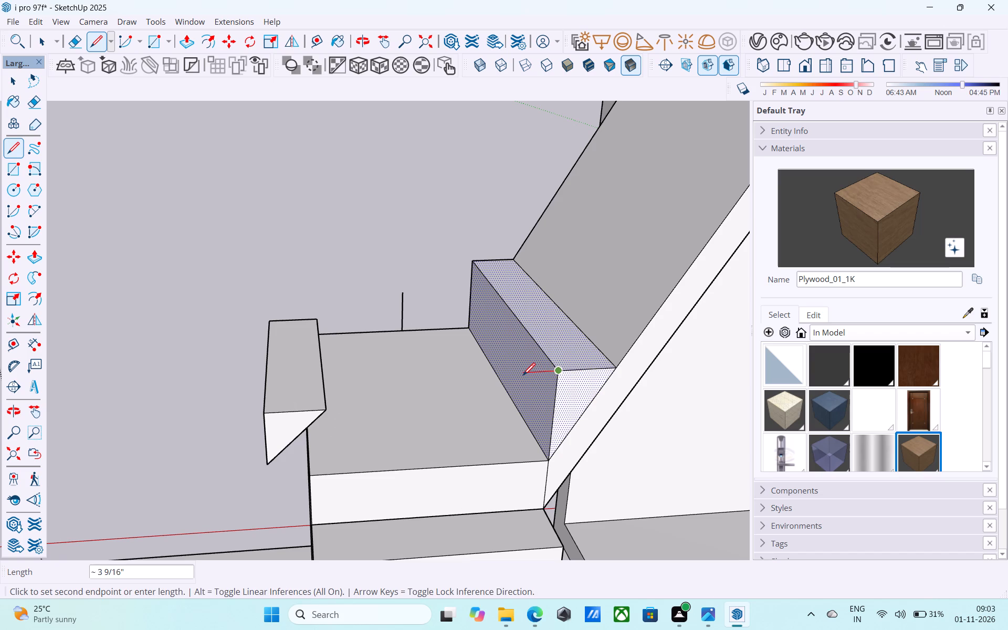
pyautogui.write('6"')
pyautogui.press('Return')
pyautogui.press('3')
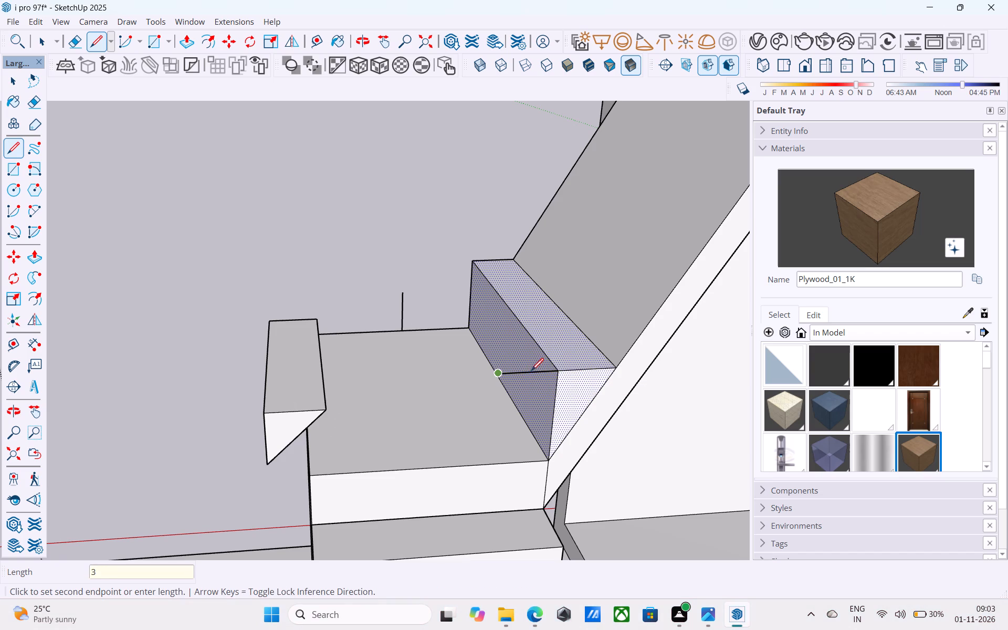
pyautogui.hotkey('shift', '"')
pyautogui.press('Return')
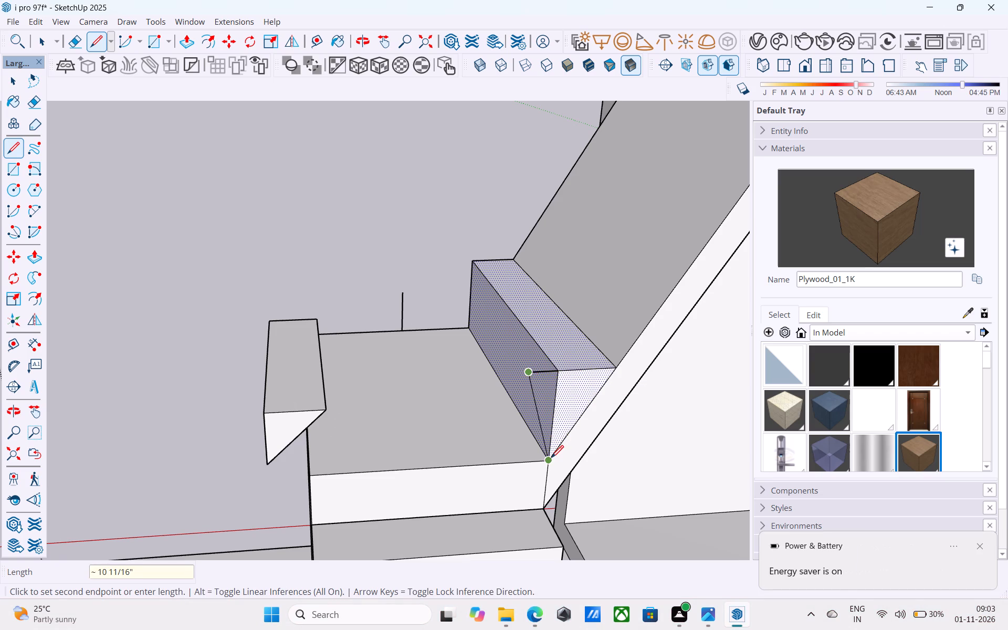
pyautogui.click(551, 459)
pyautogui.press('space')
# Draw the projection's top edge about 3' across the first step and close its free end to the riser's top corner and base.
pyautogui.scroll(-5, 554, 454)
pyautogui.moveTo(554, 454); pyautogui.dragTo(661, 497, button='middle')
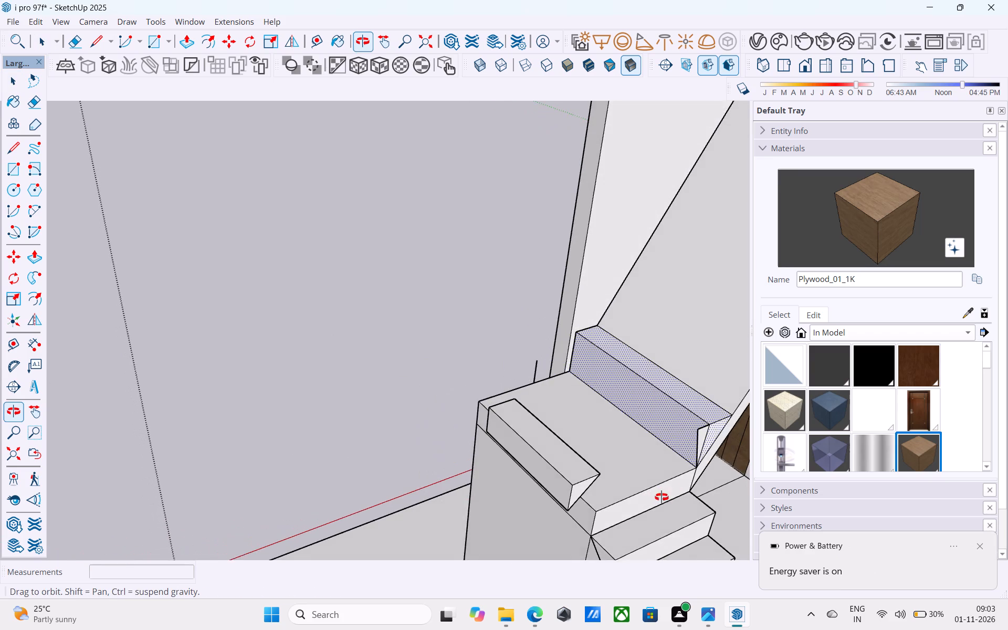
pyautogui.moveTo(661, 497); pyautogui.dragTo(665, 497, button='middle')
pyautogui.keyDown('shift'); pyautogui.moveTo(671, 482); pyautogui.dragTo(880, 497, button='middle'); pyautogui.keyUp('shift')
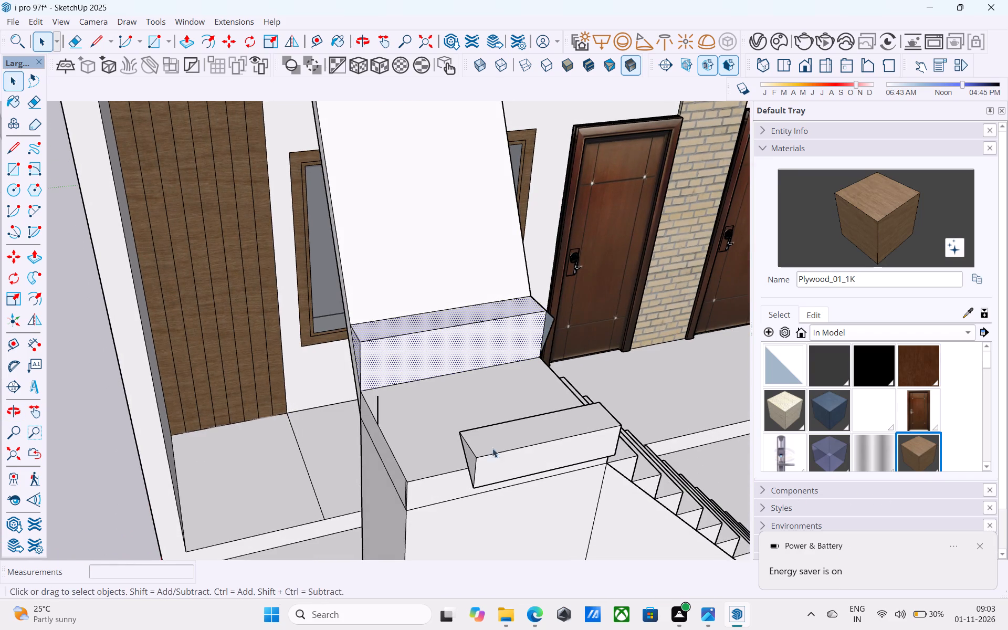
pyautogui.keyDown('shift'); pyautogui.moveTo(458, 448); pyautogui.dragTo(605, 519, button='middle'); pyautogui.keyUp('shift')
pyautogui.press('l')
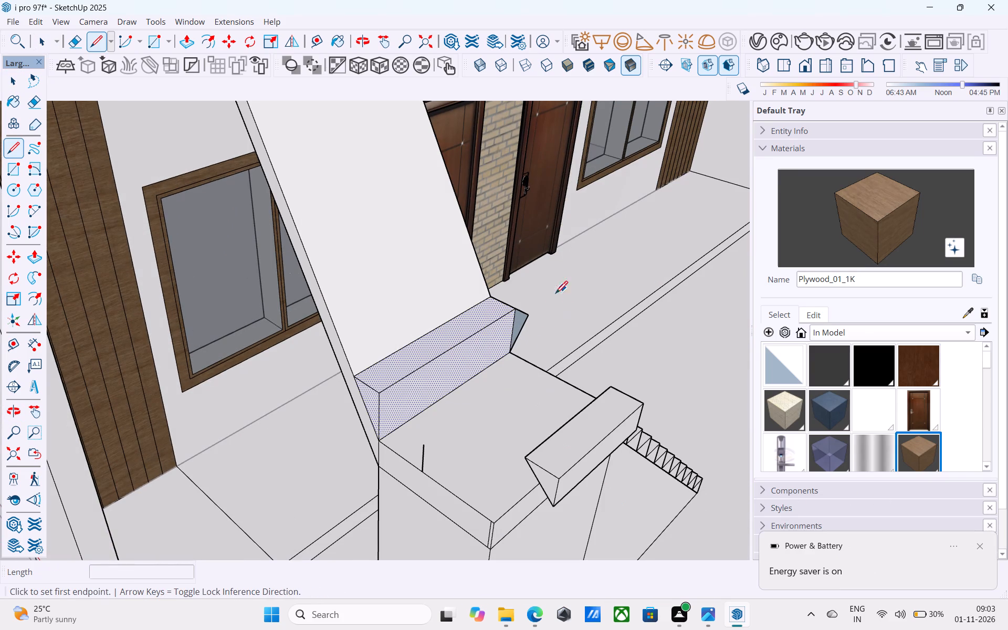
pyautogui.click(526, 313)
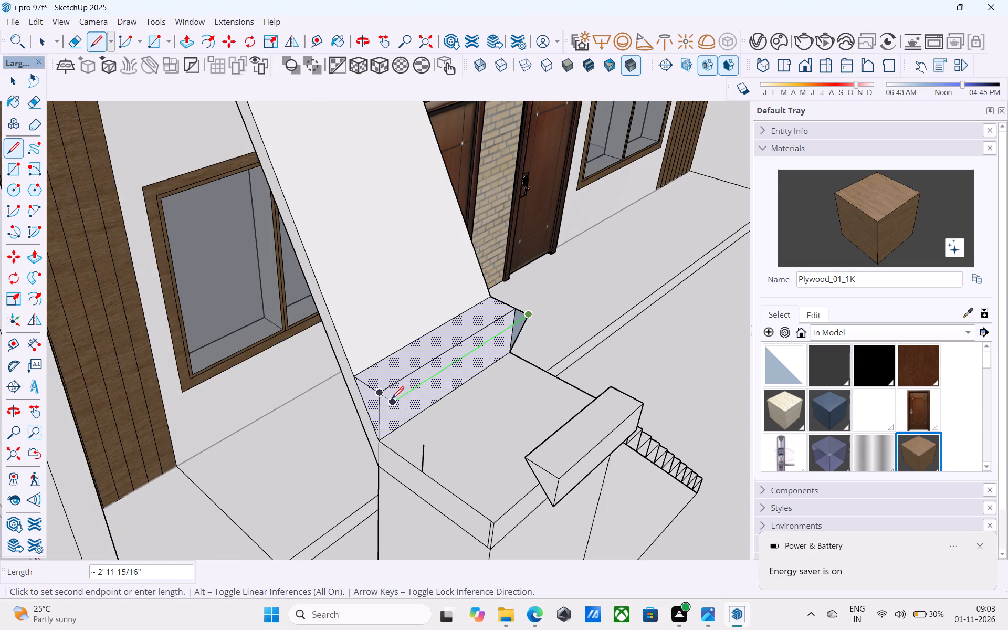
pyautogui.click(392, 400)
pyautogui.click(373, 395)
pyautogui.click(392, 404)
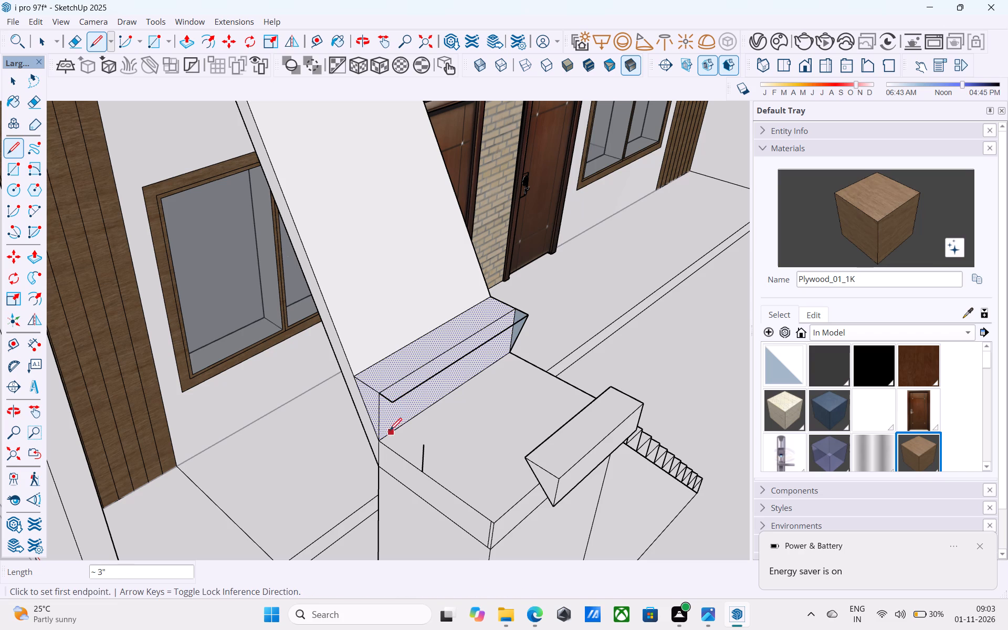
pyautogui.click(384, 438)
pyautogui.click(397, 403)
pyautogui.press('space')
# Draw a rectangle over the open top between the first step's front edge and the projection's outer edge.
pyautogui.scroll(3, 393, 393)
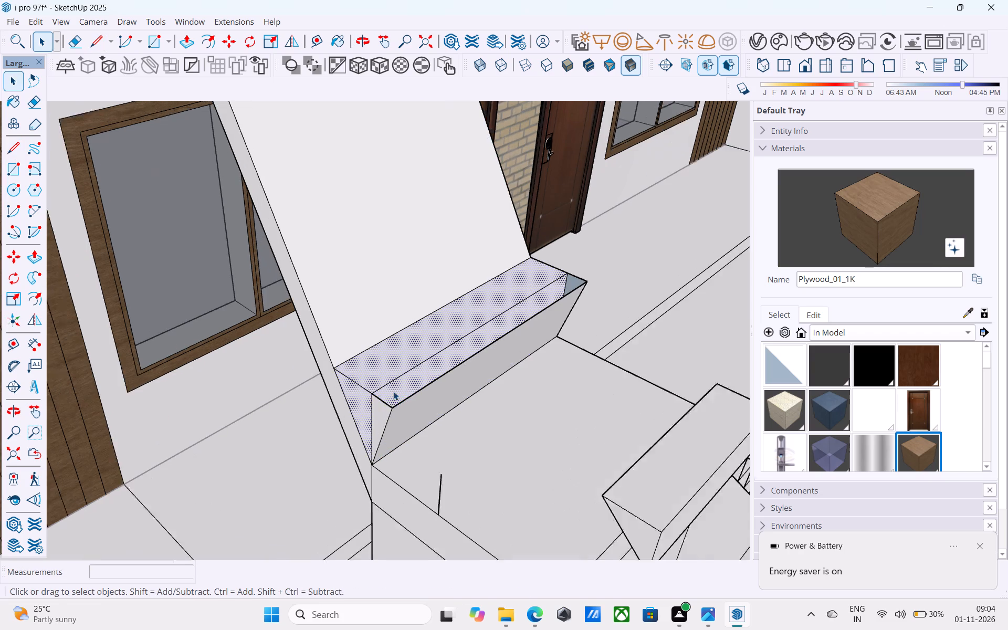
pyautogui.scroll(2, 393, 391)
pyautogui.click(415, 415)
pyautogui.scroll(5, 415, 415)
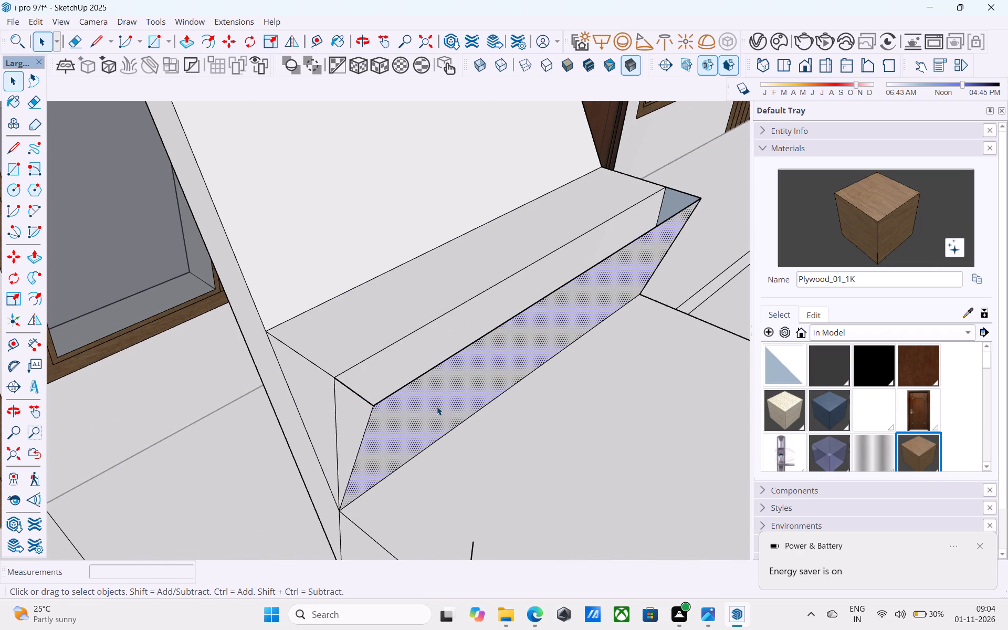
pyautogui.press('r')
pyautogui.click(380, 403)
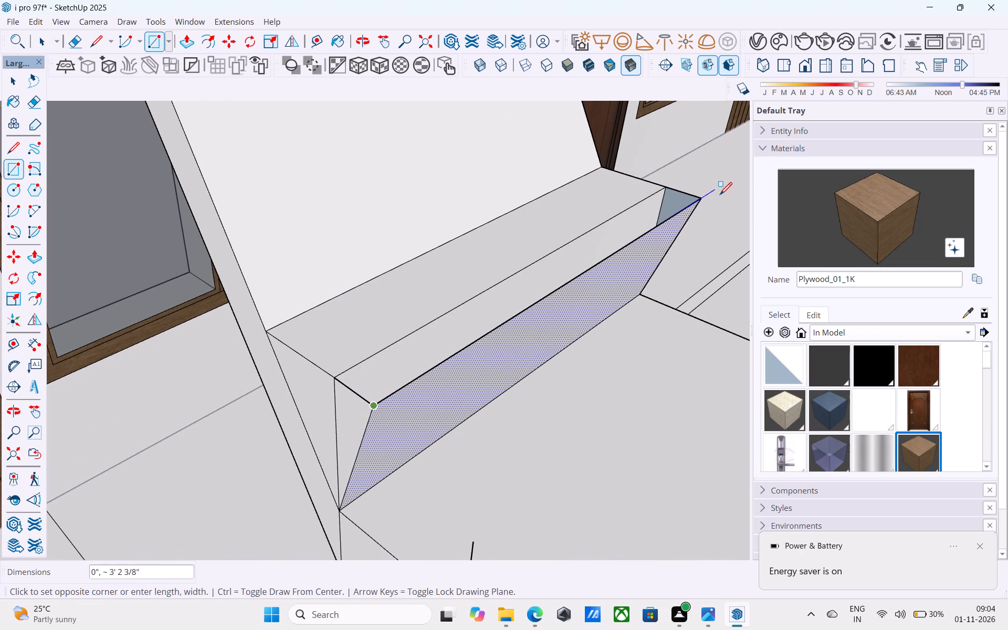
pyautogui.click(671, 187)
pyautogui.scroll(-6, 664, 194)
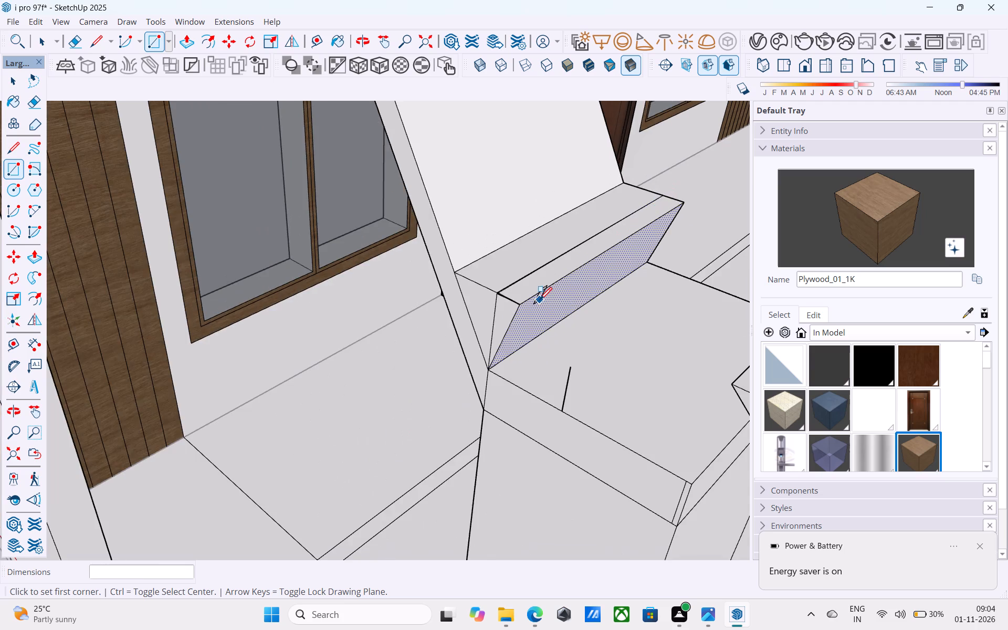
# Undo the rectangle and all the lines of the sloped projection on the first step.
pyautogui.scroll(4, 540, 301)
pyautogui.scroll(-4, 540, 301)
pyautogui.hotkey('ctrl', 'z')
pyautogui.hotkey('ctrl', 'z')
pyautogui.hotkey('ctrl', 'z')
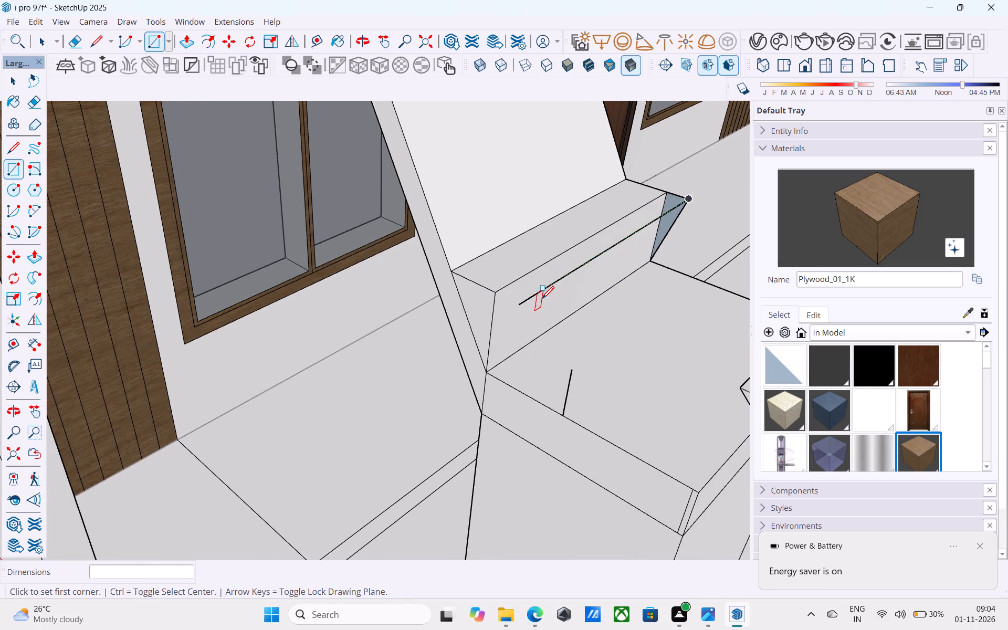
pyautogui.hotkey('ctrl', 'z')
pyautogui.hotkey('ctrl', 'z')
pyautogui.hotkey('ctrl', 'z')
# Copy the first step's riser, tread and triangular side faces five times up the sloped slab, corner to corner, to the balcony.
pyautogui.press('space')
pyautogui.scroll(-6, 545, 297)
pyautogui.click(542, 300)
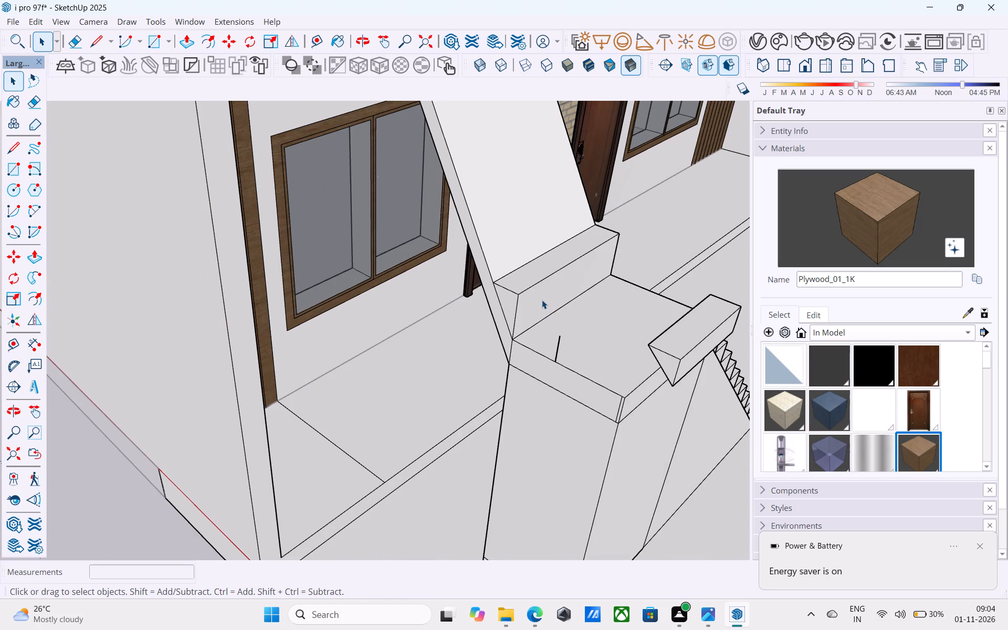
pyautogui.keyDown('shift'); pyautogui.click(509, 299); pyautogui.keyUp('shift')
pyautogui.keyDown('shift'); pyautogui.click(513, 296); pyautogui.keyUp('shift')
pyautogui.keyDown('shift'); pyautogui.click(529, 278); pyautogui.keyUp('shift')
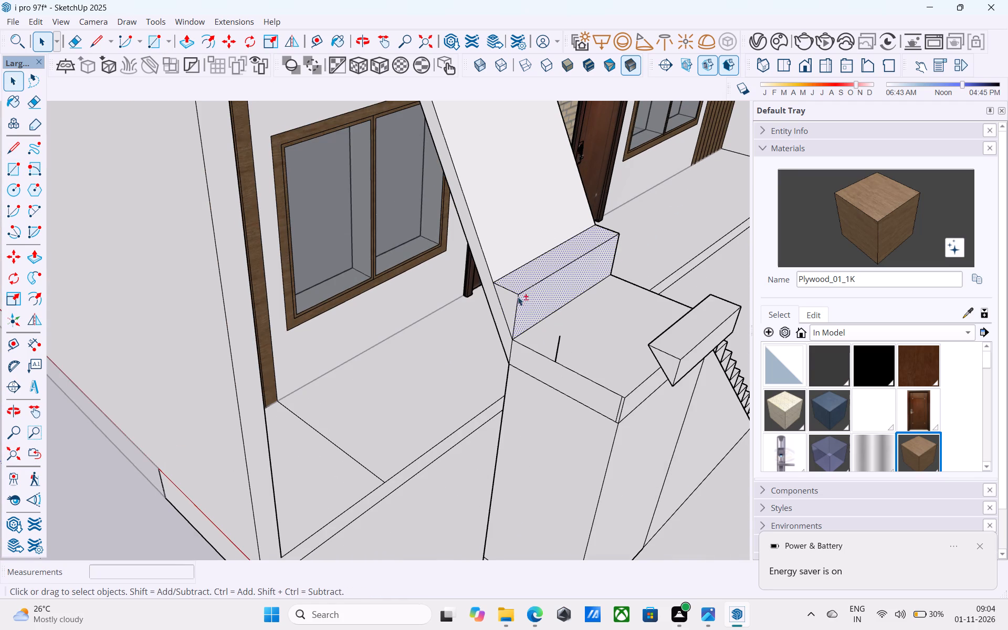
pyautogui.keyDown('shift'); pyautogui.click(508, 304); pyautogui.keyUp('shift')
pyautogui.scroll(-4, 548, 306)
pyautogui.moveTo(548, 306); pyautogui.dragTo(229, 274, button='middle')
pyautogui.keyDown('shift'); pyautogui.moveTo(224, 270); pyautogui.dragTo(462, 380, button='middle'); pyautogui.keyUp('shift')
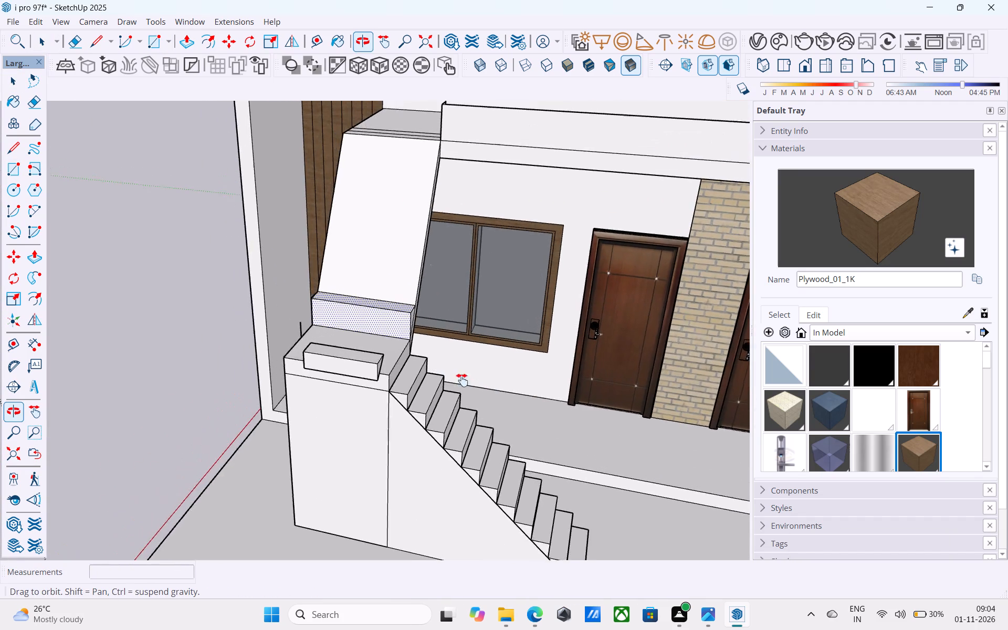
pyautogui.keyDown('shift'); pyautogui.moveTo(462, 380); pyautogui.dragTo(463, 381, button='middle'); pyautogui.keyUp('shift')
pyautogui.keyDown('shift'); pyautogui.scroll(18, 422, 351); pyautogui.keyUp('shift')
pyautogui.keyDown('shift'); pyautogui.click(437, 289); pyautogui.keyUp('shift')
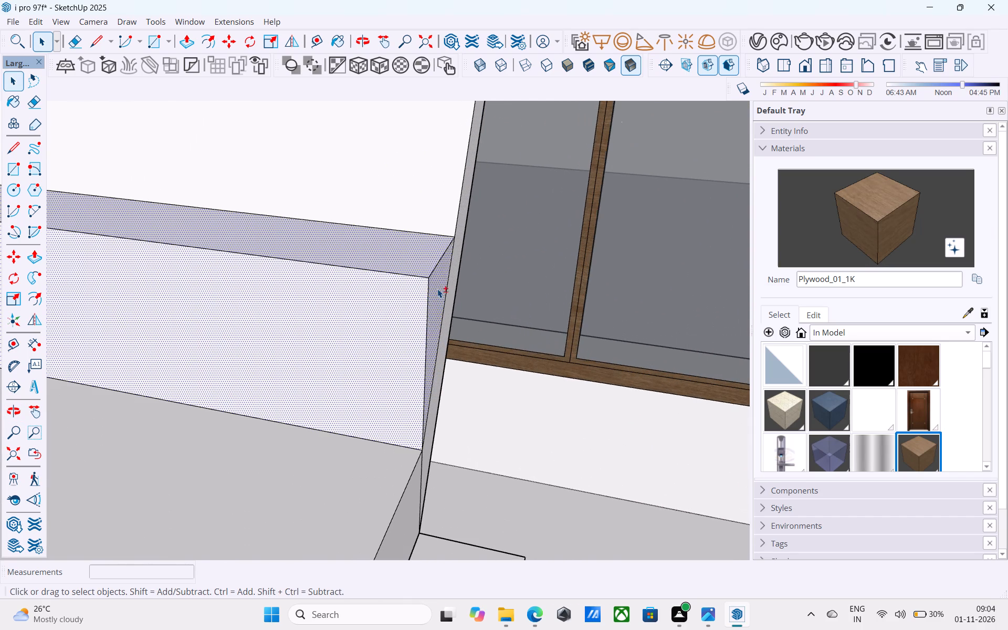
pyautogui.keyDown('shift'); pyautogui.scroll(-12, 437, 290); pyautogui.keyUp('shift')
pyautogui.keyDown('shift'); pyautogui.moveTo(406, 336); pyautogui.dragTo(754, 380, button='middle'); pyautogui.keyUp('shift')
pyautogui.moveTo(445, 396); pyautogui.dragTo(619, 279, button='middle')
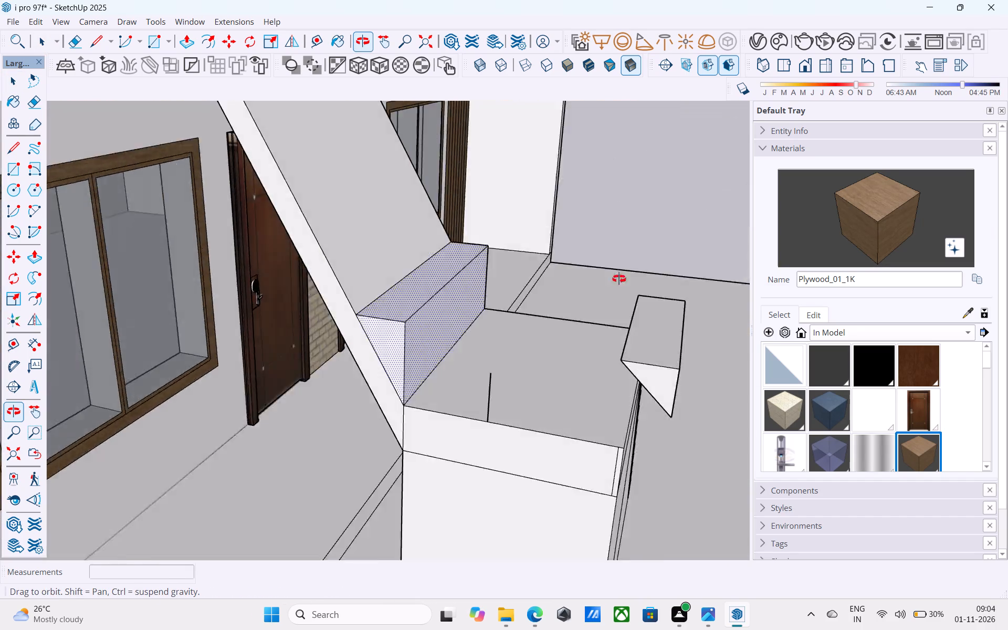
pyautogui.moveTo(619, 279); pyautogui.dragTo(606, 368, button='middle')
pyautogui.scroll(-9, 606, 365)
pyautogui.keyDown('shift'); pyautogui.moveTo(595, 356); pyautogui.dragTo(558, 344, button='middle'); pyautogui.keyUp('shift')
pyautogui.scroll(4, 531, 363)
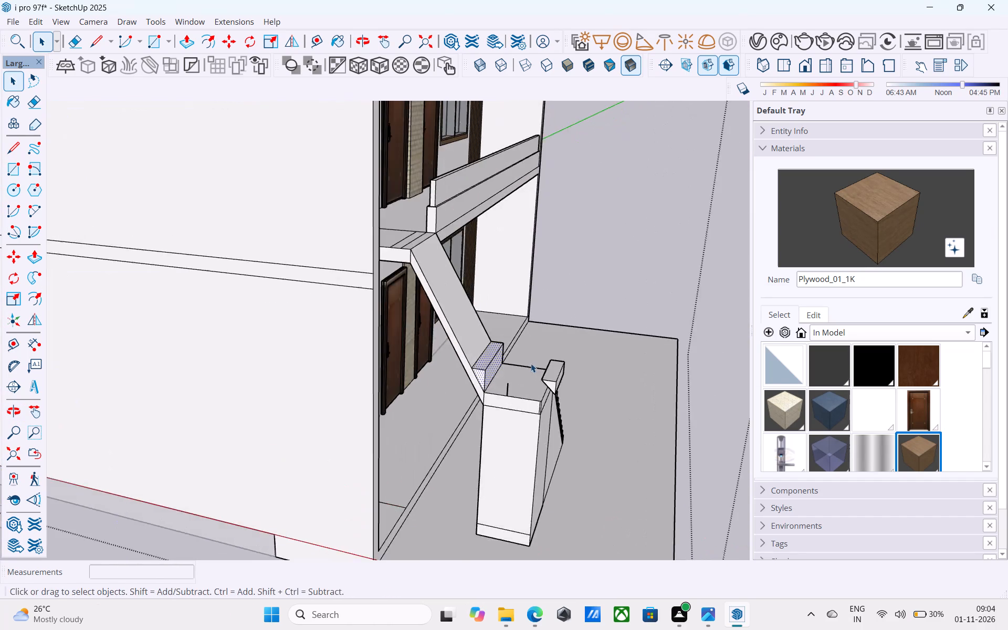
pyautogui.scroll(3, 531, 363)
pyautogui.keyDown('shift'); pyautogui.moveTo(529, 364); pyautogui.dragTo(538, 381, button='middle'); pyautogui.keyUp('shift')
pyautogui.press('m')
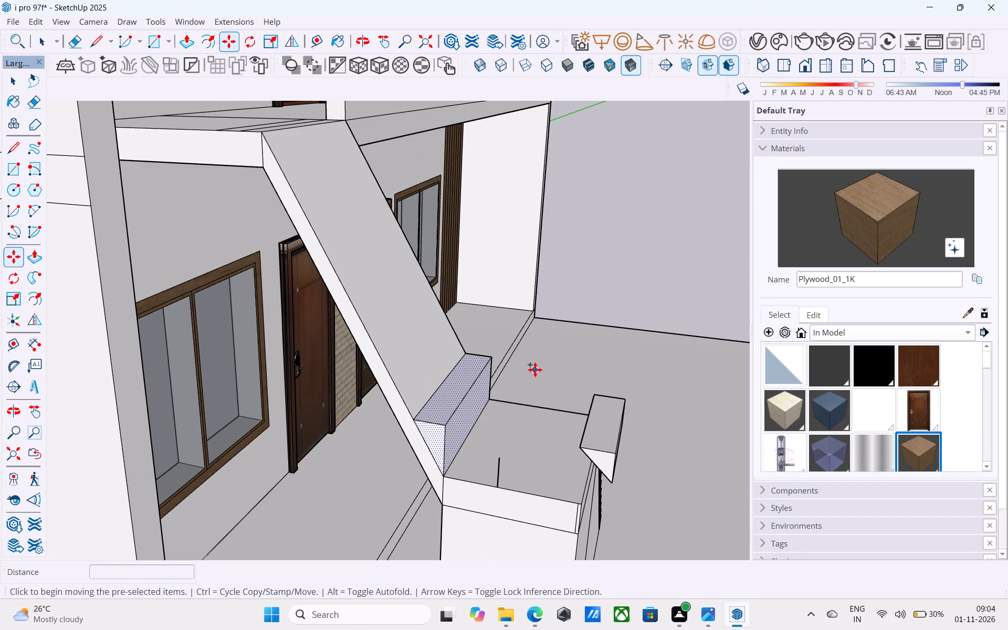
pyautogui.click(451, 476)
pyautogui.click(413, 417)
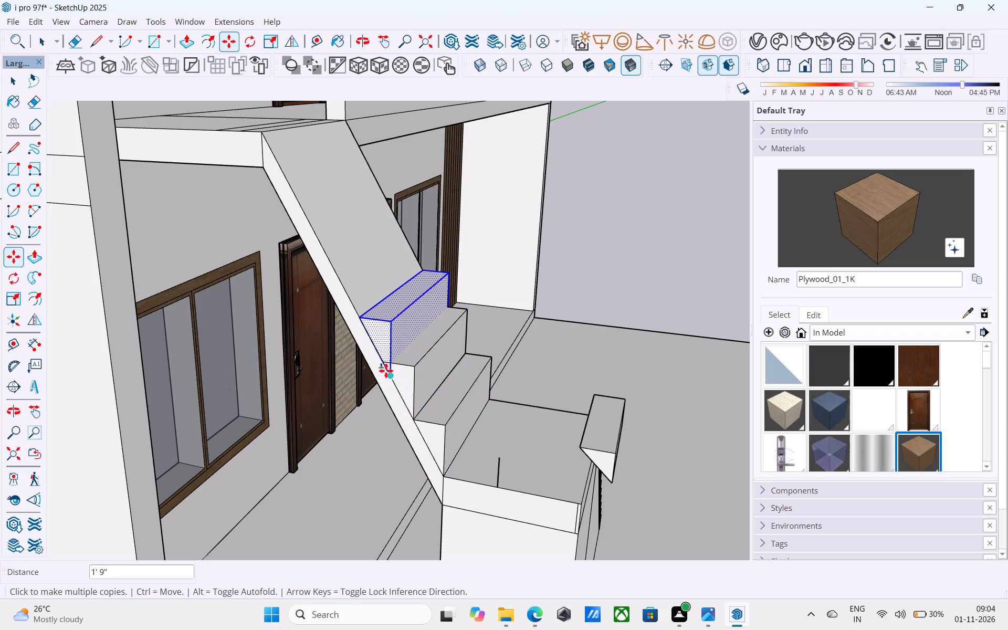
pyautogui.click(385, 363)
pyautogui.click(351, 305)
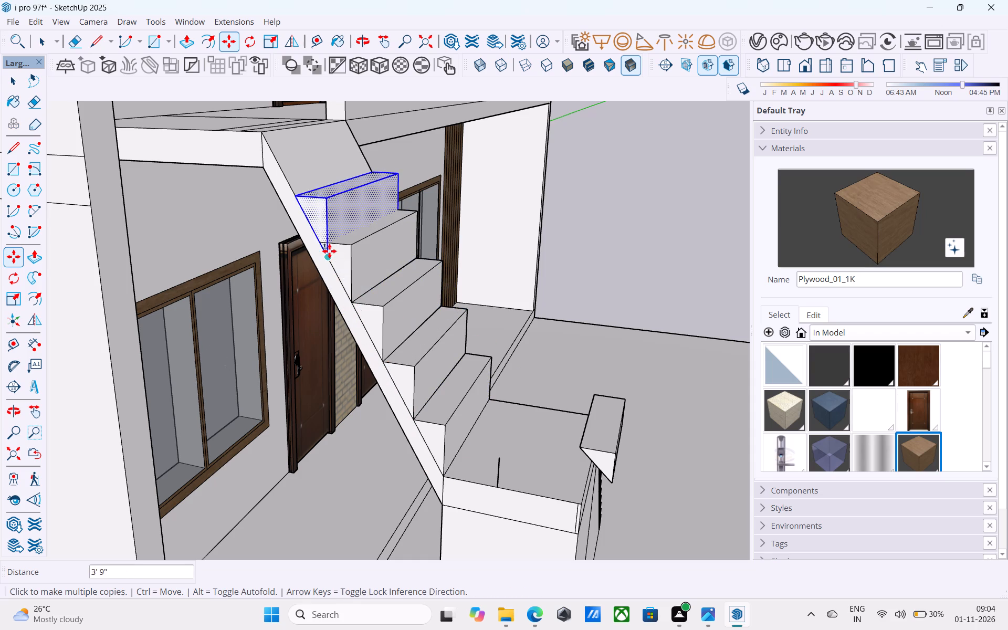
pyautogui.click(322, 245)
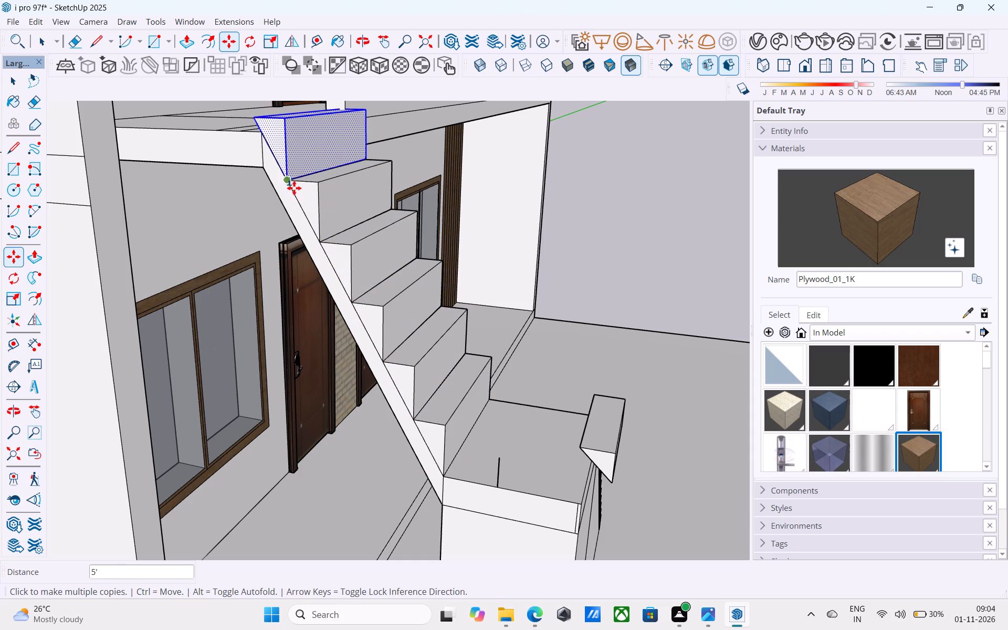
pyautogui.click(297, 191)
pyautogui.scroll(-1, 313, 235)
pyautogui.moveTo(307, 239); pyautogui.dragTo(300, 241, button='middle')
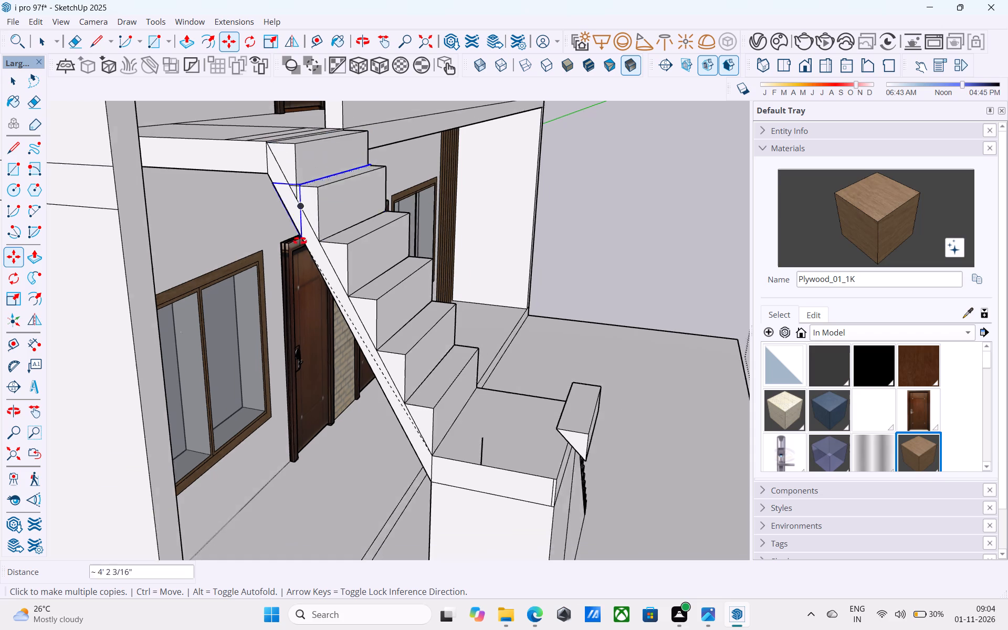
pyautogui.moveTo(300, 241); pyautogui.dragTo(136, 300, button='middle')
pyautogui.scroll(-12, 141, 302)
pyautogui.press('space')
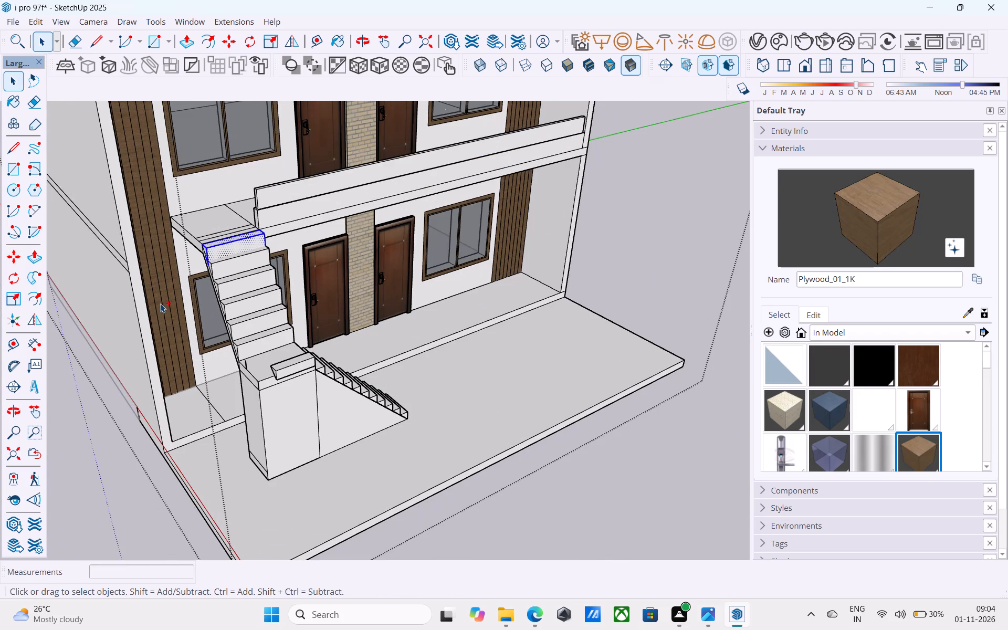
# Save the model.
pyautogui.hotkey('ctrl', 's')
# Examine the finished upper flight and where its top step meets the balcony.
pyautogui.scroll(-5, 186, 307)
pyautogui.keyDown('shift'); pyautogui.moveTo(212, 306); pyautogui.dragTo(100, 302, button='middle'); pyautogui.keyUp('shift')
pyautogui.scroll(4, 139, 296)
pyautogui.scroll(-4, 153, 294)
pyautogui.keyDown('shift'); pyautogui.moveTo(169, 299); pyautogui.dragTo(178, 297, button='middle'); pyautogui.keyUp('shift')
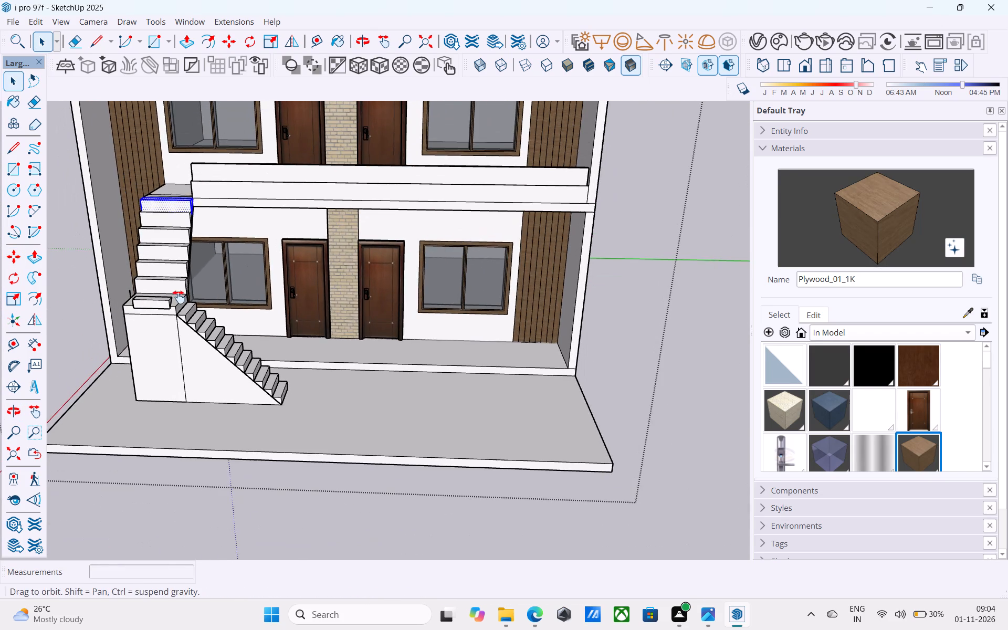
pyautogui.keyDown('shift'); pyautogui.moveTo(178, 297); pyautogui.dragTo(180, 298, button='middle'); pyautogui.keyUp('shift')
pyautogui.click(82, 271)
pyautogui.moveTo(134, 276); pyautogui.dragTo(191, 319, button='middle')
pyautogui.scroll(8, 227, 261)
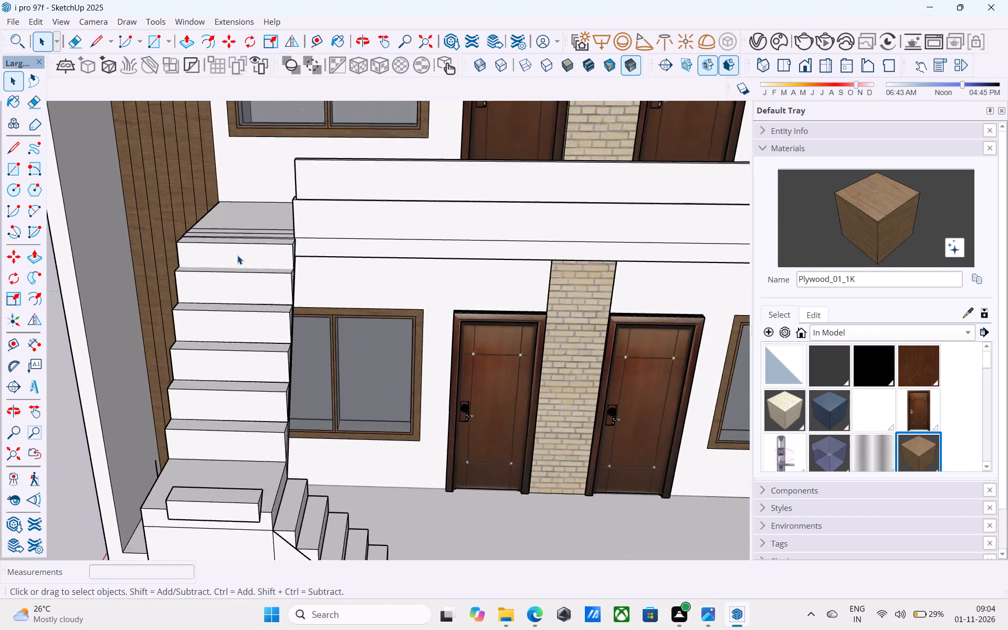
pyautogui.scroll(4, 237, 255)
pyautogui.scroll(-2, 255, 279)
# Erase the stray vertical line standing at the outer edge of the landing.
pyautogui.keyDown('shift'); pyautogui.moveTo(281, 297); pyautogui.dragTo(149, 270, button='middle'); pyautogui.keyUp('shift')
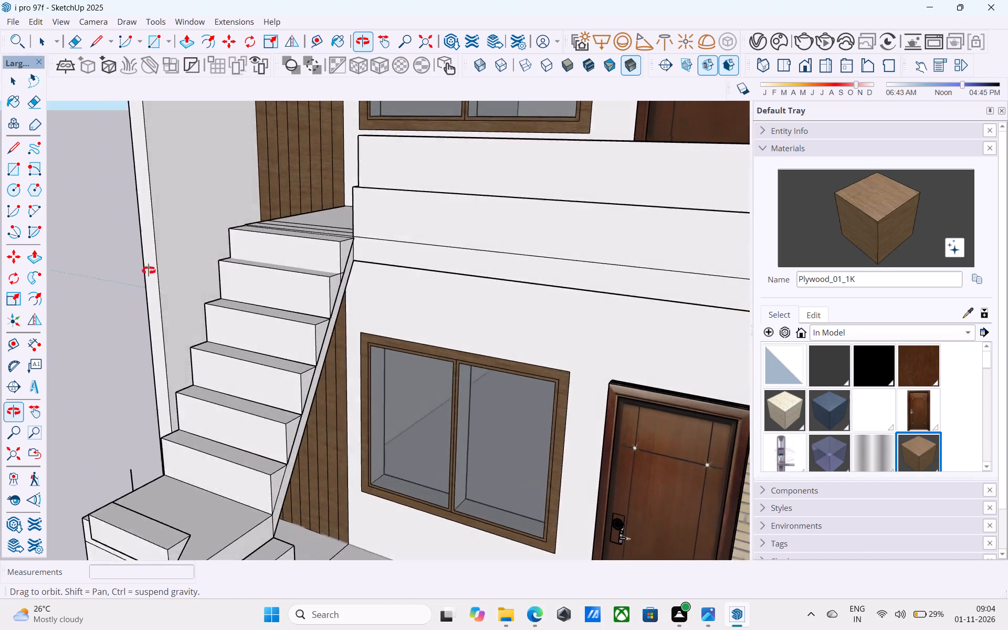
pyautogui.keyDown('shift'); pyautogui.moveTo(149, 270); pyautogui.dragTo(178, 340, button='middle'); pyautogui.keyUp('shift')
pyautogui.keyDown('shift'); pyautogui.moveTo(183, 370); pyautogui.dragTo(159, 309, button='middle'); pyautogui.keyUp('shift')
pyautogui.press('e')
pyautogui.scroll(3, 131, 355)
pyautogui.moveTo(106, 408); pyautogui.dragTo(93, 412)
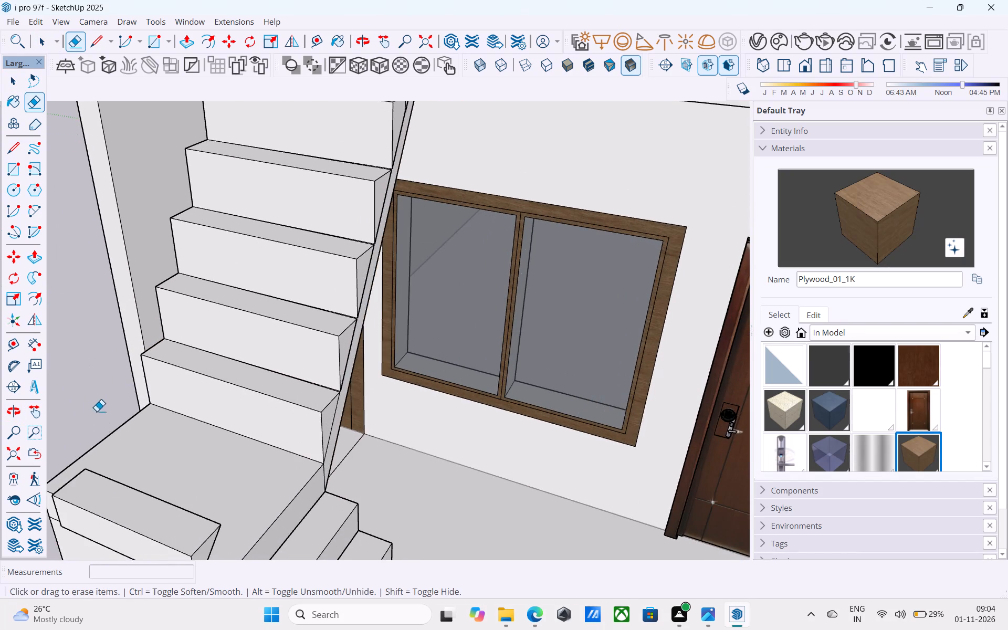
# Erase the leftover loose step block lying over the landing's front edge.
pyautogui.scroll(-2, 102, 408)
pyautogui.moveTo(141, 393); pyautogui.dragTo(384, 287, button='middle')
pyautogui.scroll(-8, 384, 272)
pyautogui.scroll(13, 340, 357)
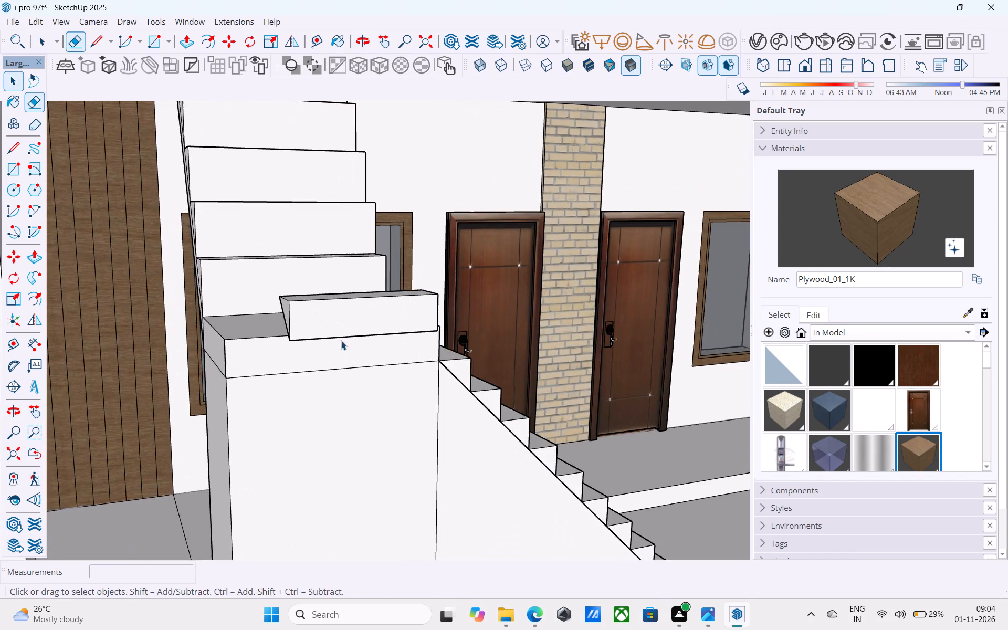
pyautogui.press('space')
pyautogui.moveTo(340, 339); pyautogui.dragTo(217, 404, button='middle')
pyautogui.press('e')
pyautogui.scroll(5, 314, 331)
pyautogui.moveTo(290, 287); pyautogui.dragTo(283, 277)
pyautogui.click(281, 276)
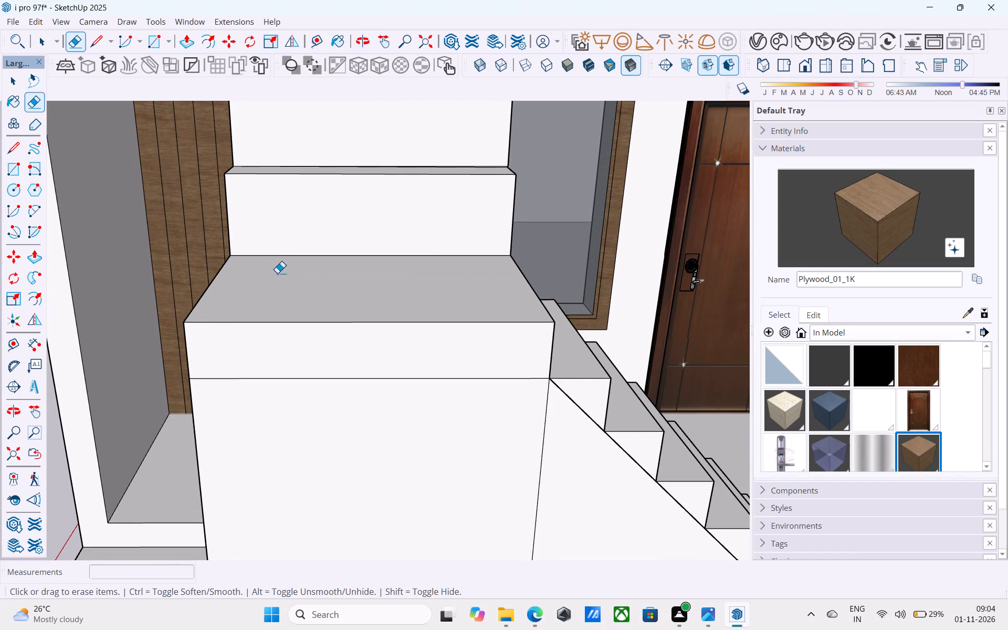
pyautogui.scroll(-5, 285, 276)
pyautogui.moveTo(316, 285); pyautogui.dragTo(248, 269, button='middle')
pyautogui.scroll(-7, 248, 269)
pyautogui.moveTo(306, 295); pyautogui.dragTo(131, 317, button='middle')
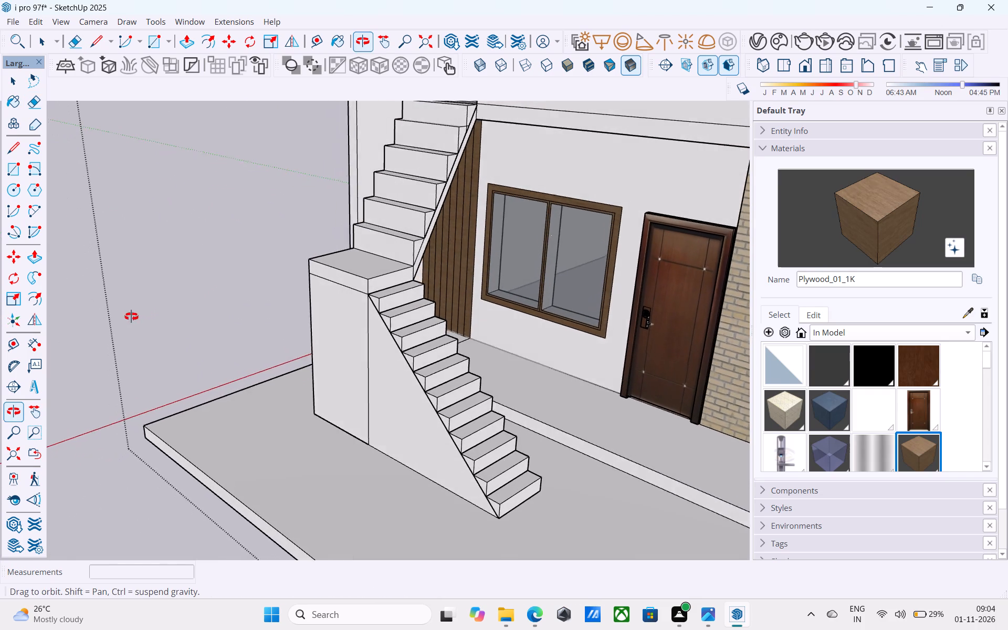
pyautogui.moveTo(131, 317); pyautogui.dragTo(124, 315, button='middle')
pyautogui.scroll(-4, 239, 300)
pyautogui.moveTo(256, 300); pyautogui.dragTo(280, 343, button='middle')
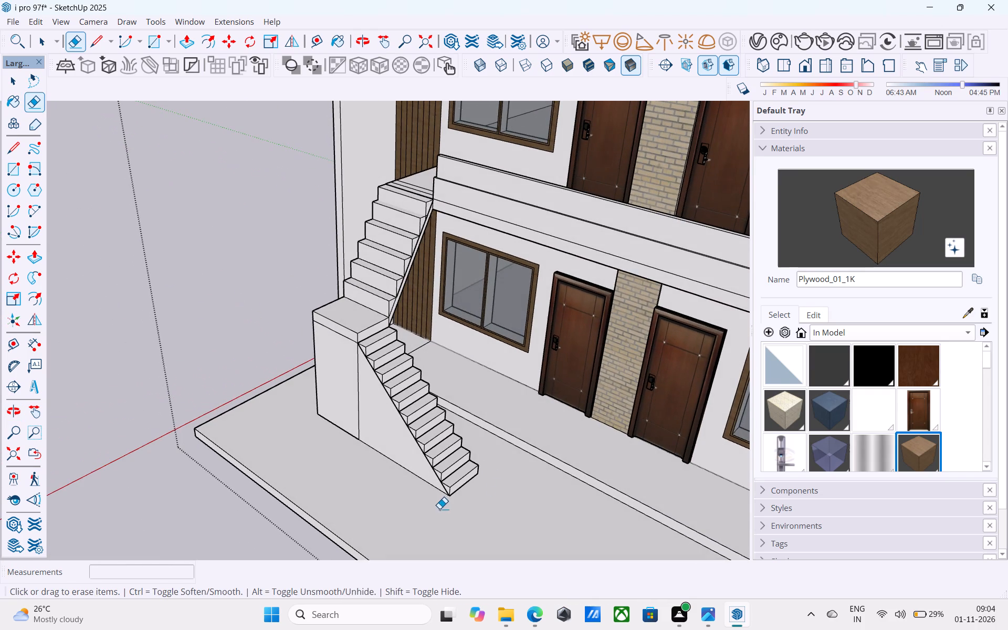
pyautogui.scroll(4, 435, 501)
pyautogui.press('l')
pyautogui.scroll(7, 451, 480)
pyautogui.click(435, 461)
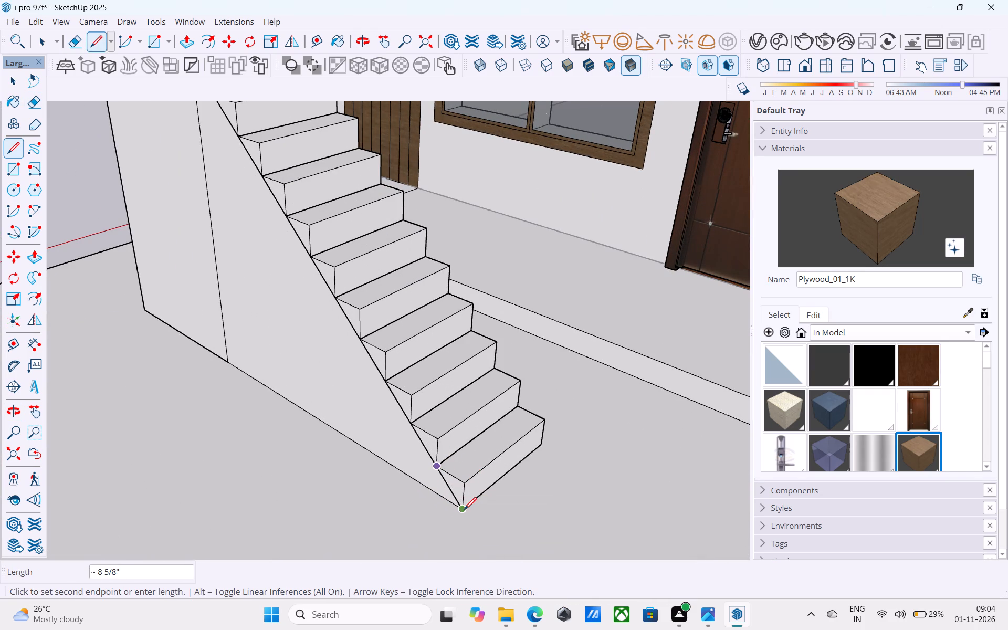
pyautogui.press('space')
# Erase the vertical dividing line on the stair's side face, between the landing support and the lower flight.
pyautogui.scroll(-11, 348, 506)
pyautogui.moveTo(351, 490); pyautogui.dragTo(365, 485, button='middle')
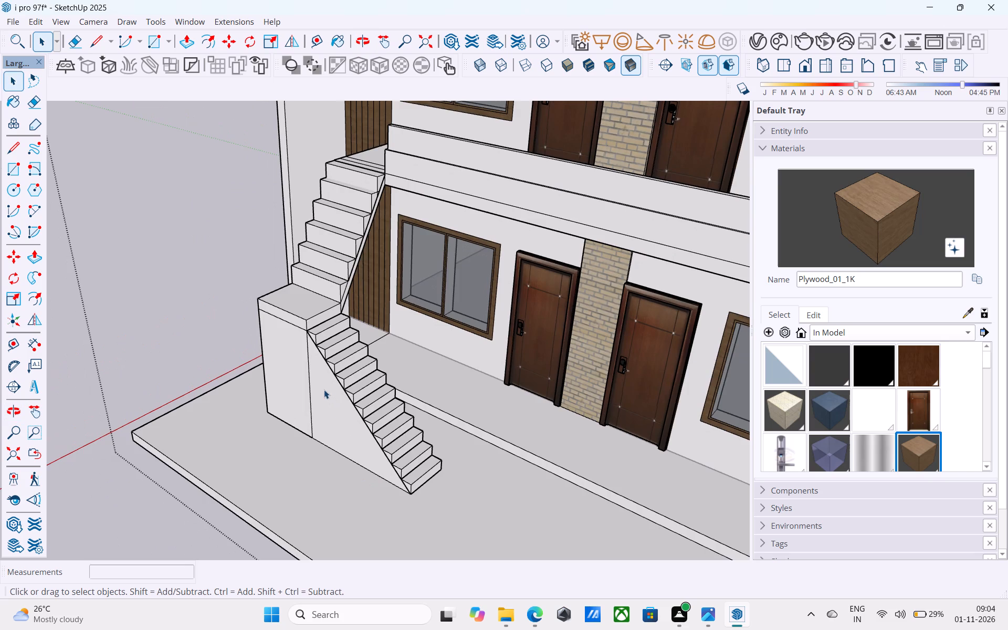
pyautogui.scroll(5, 320, 386)
pyautogui.press('e')
pyautogui.moveTo(311, 380); pyautogui.dragTo(290, 365)
pyautogui.scroll(-3, 270, 291)
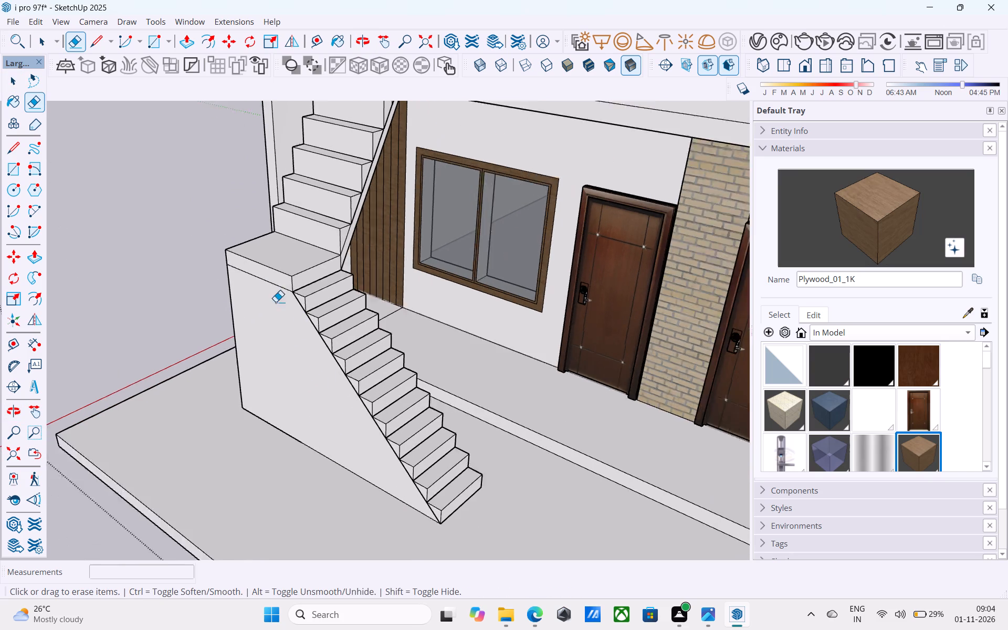
# Erase the stray line crossing the end face of the landing support near its base.
pyautogui.moveTo(224, 310); pyautogui.dragTo(78, 307, button='middle')
pyautogui.keyDown('shift'); pyautogui.moveTo(249, 311); pyautogui.dragTo(271, 277, button='middle'); pyautogui.keyUp('shift')
pyautogui.scroll(9, 292, 282)
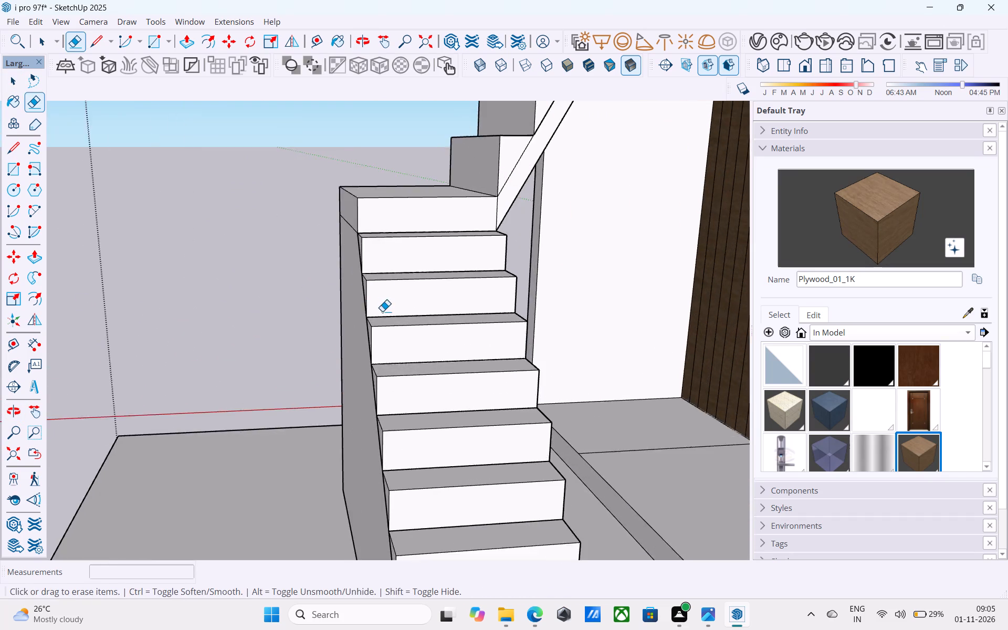
pyautogui.moveTo(382, 310); pyautogui.dragTo(271, 266, button='middle')
pyautogui.moveTo(320, 312); pyautogui.dragTo(335, 314)
pyautogui.moveTo(341, 314); pyautogui.dragTo(631, 338, button='middle')
pyautogui.scroll(-3, 616, 338)
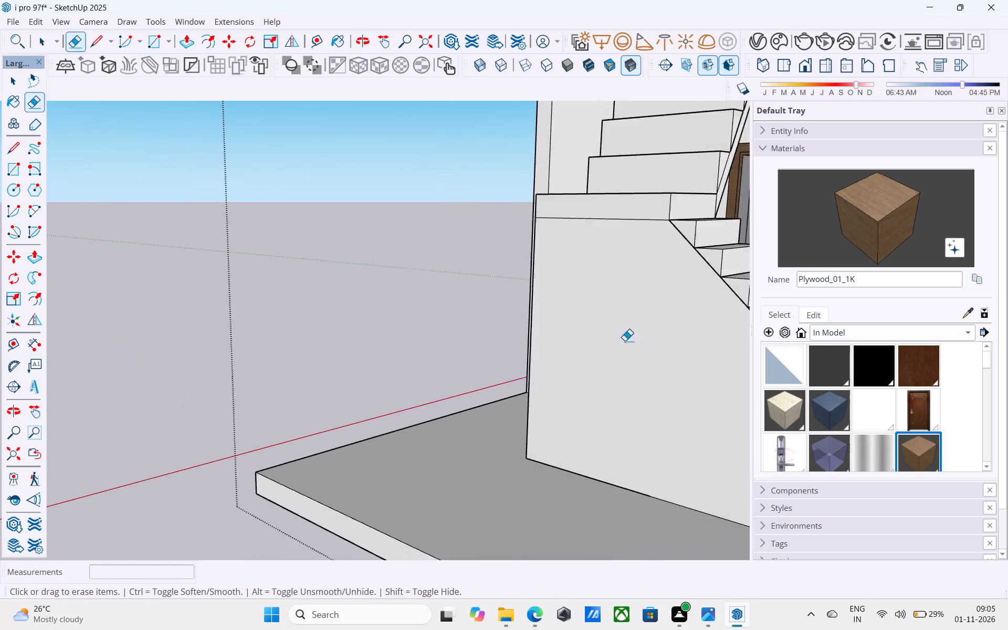
pyautogui.scroll(-1, 625, 341)
pyautogui.moveTo(642, 345); pyautogui.dragTo(472, 351, button='middle')
pyautogui.scroll(-5, 467, 351)
pyautogui.moveTo(453, 345); pyautogui.dragTo(587, 452, button='middle')
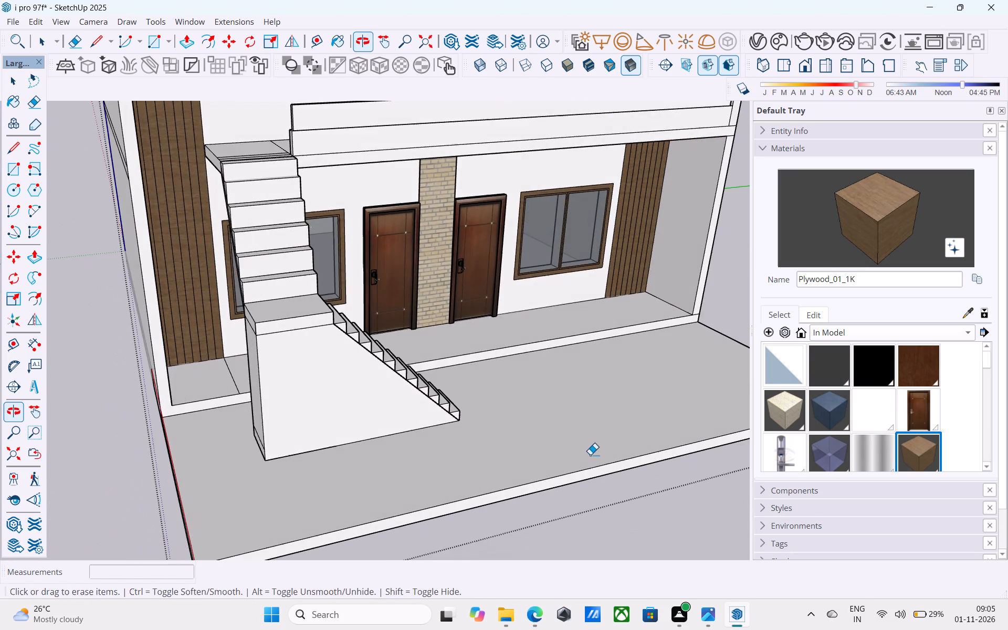
pyautogui.moveTo(438, 344); pyautogui.dragTo(449, 408, button='middle')
pyautogui.moveTo(350, 449); pyautogui.dragTo(436, 434, button='middle')
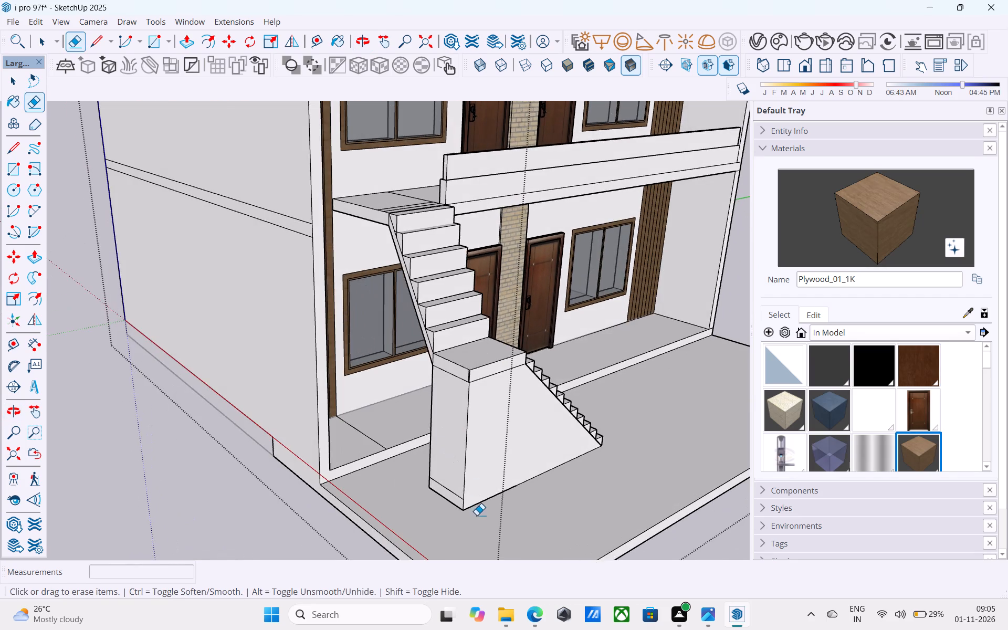
pyautogui.scroll(9, 477, 516)
pyautogui.moveTo(436, 472); pyautogui.dragTo(429, 472)
pyautogui.moveTo(249, 363); pyautogui.dragTo(261, 354)
pyautogui.scroll(-2, 264, 351)
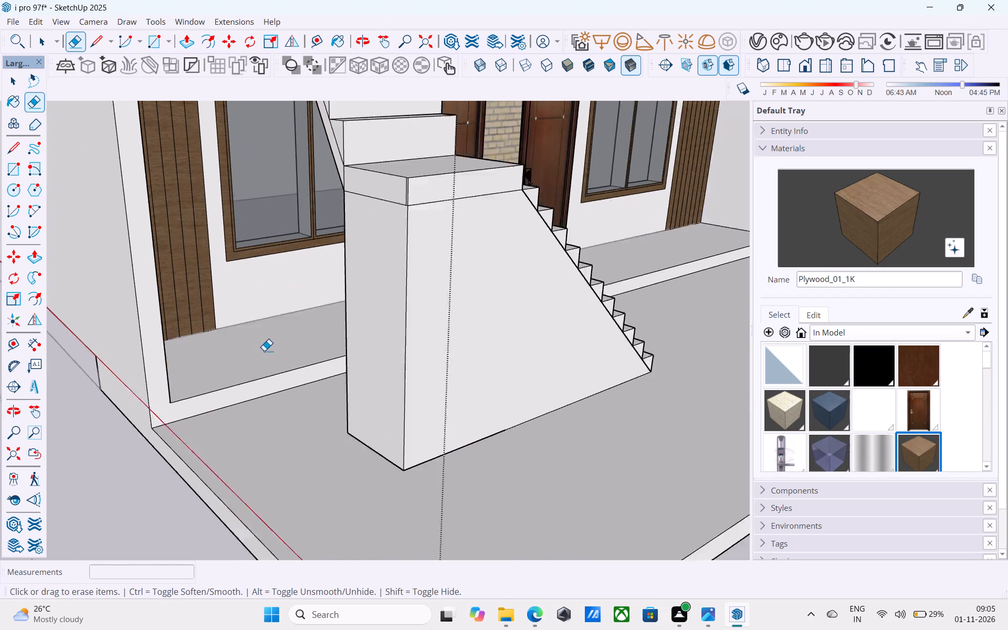
# Examine the cleaned-up stair together with the balcony and the facade.
pyautogui.scroll(-3, 264, 351)
pyautogui.keyDown('shift'); pyautogui.moveTo(265, 351); pyautogui.dragTo(161, 388, button='middle'); pyautogui.keyUp('shift')
pyautogui.scroll(-5, 158, 385)
pyautogui.moveTo(178, 383); pyautogui.dragTo(240, 440, button='middle')
pyautogui.keyDown('shift'); pyautogui.moveTo(312, 256); pyautogui.dragTo(309, 301, button='middle'); pyautogui.keyUp('shift')
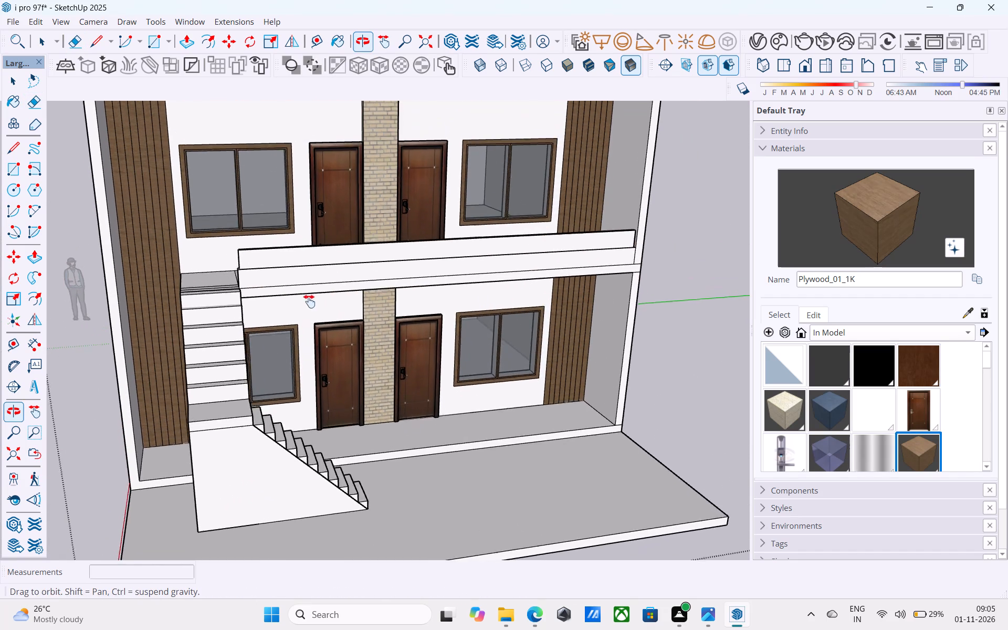
pyautogui.keyDown('shift'); pyautogui.moveTo(309, 301); pyautogui.dragTo(342, 330, button='middle'); pyautogui.keyUp('shift')
pyautogui.scroll(3, 337, 337)
pyautogui.scroll(-3, 337, 337)
pyautogui.keyDown('shift'); pyautogui.moveTo(337, 337); pyautogui.dragTo(326, 360, button='middle'); pyautogui.keyUp('shift')
# Save the model.
pyautogui.press('space')
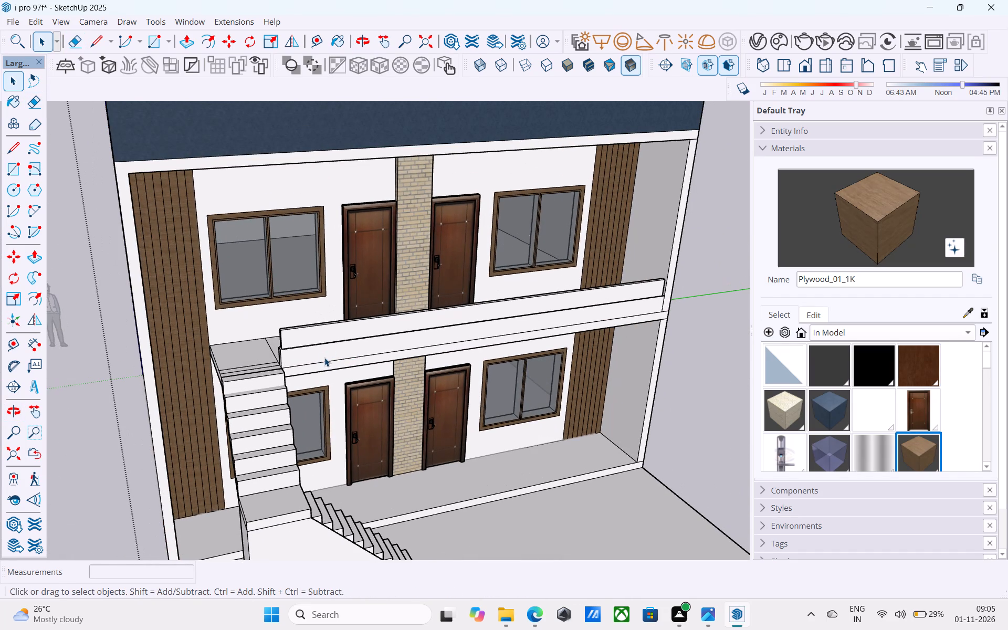
pyautogui.hotkey('ctrl', 's')
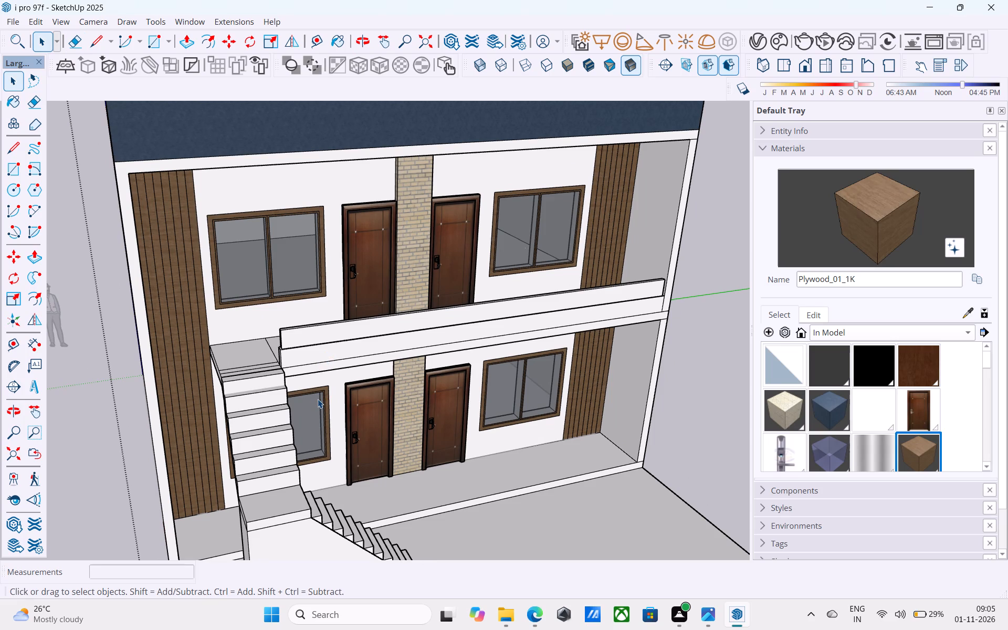
# Paint the balcony's lower parapet band with Carpet_04_1K on its outer face, top ledge, inner face and end.
pyautogui.scroll(-3, 345, 401)
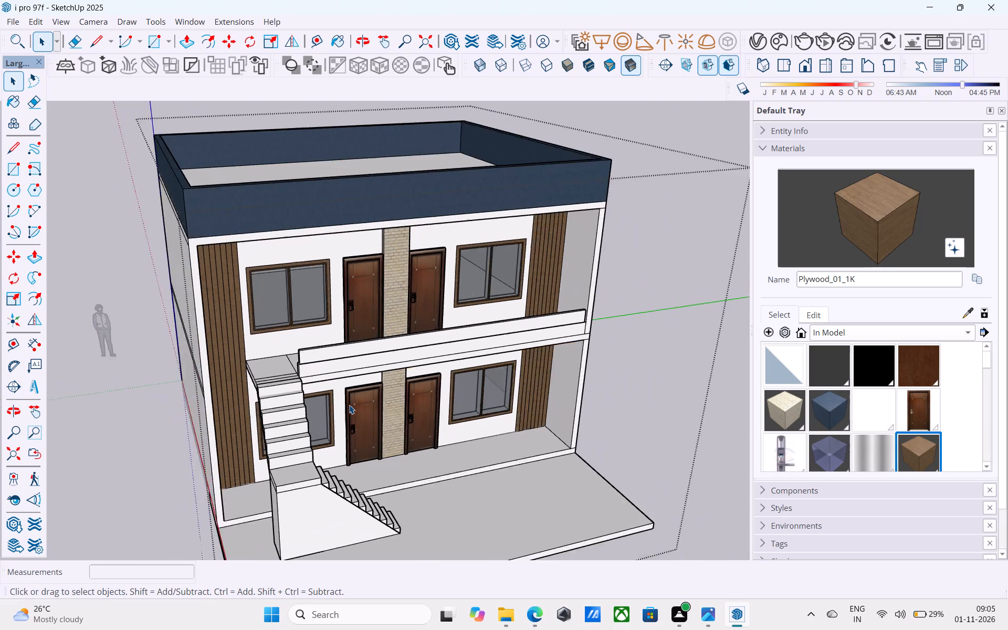
pyautogui.scroll(-7, 349, 405)
pyautogui.moveTo(370, 421); pyautogui.dragTo(352, 337, button='middle')
pyautogui.moveTo(352, 337); pyautogui.dragTo(353, 342, button='middle')
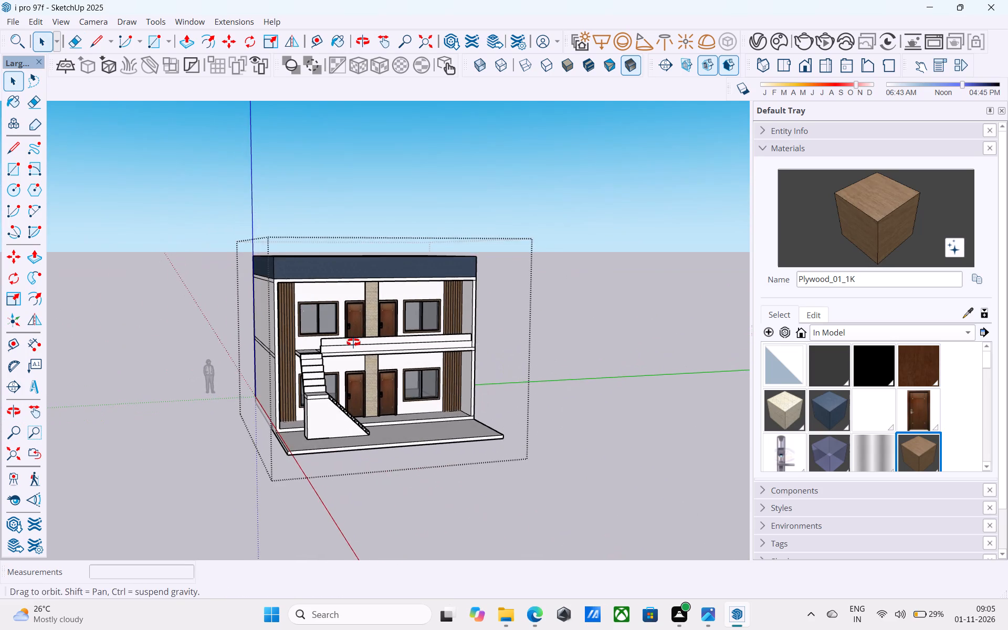
pyautogui.moveTo(353, 342); pyautogui.dragTo(353, 354, button='middle')
pyautogui.click(821, 418)
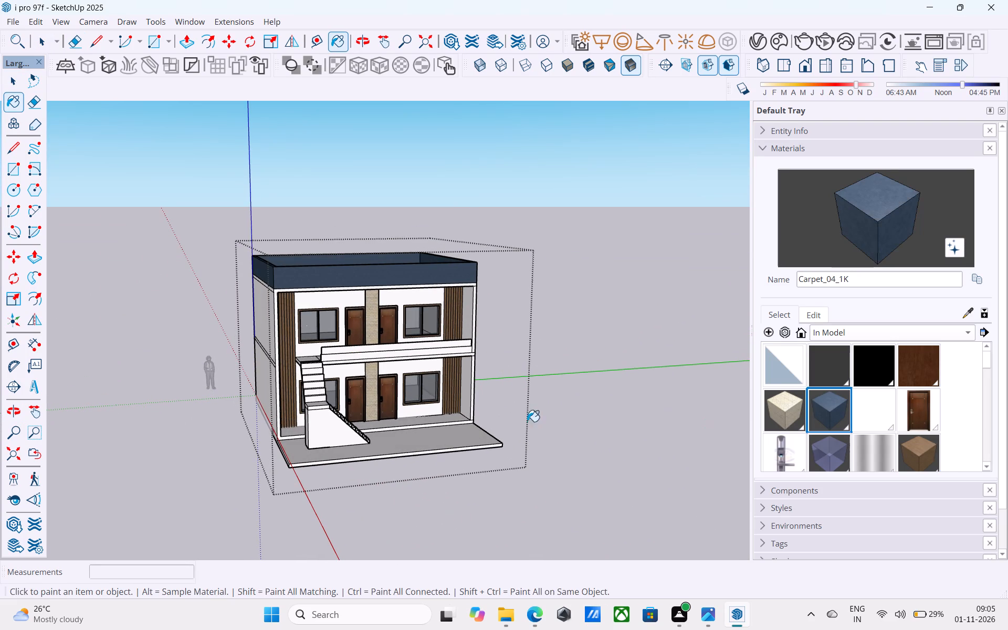
pyautogui.scroll(11, 339, 362)
pyautogui.click(344, 352)
pyautogui.scroll(10, 345, 353)
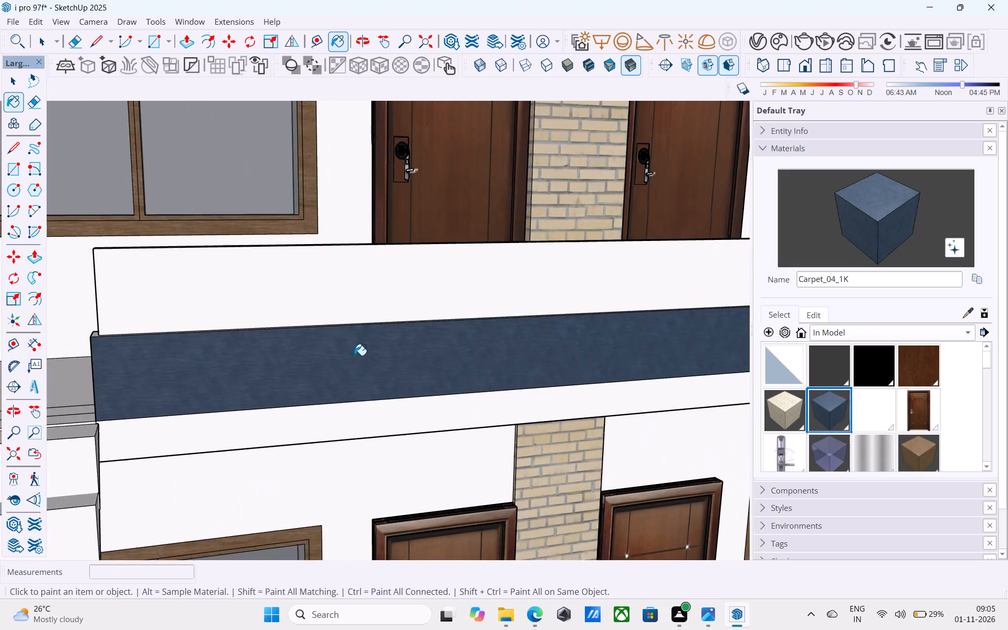
pyautogui.scroll(5, 354, 355)
pyautogui.moveTo(368, 351); pyautogui.dragTo(789, 368, button='middle')
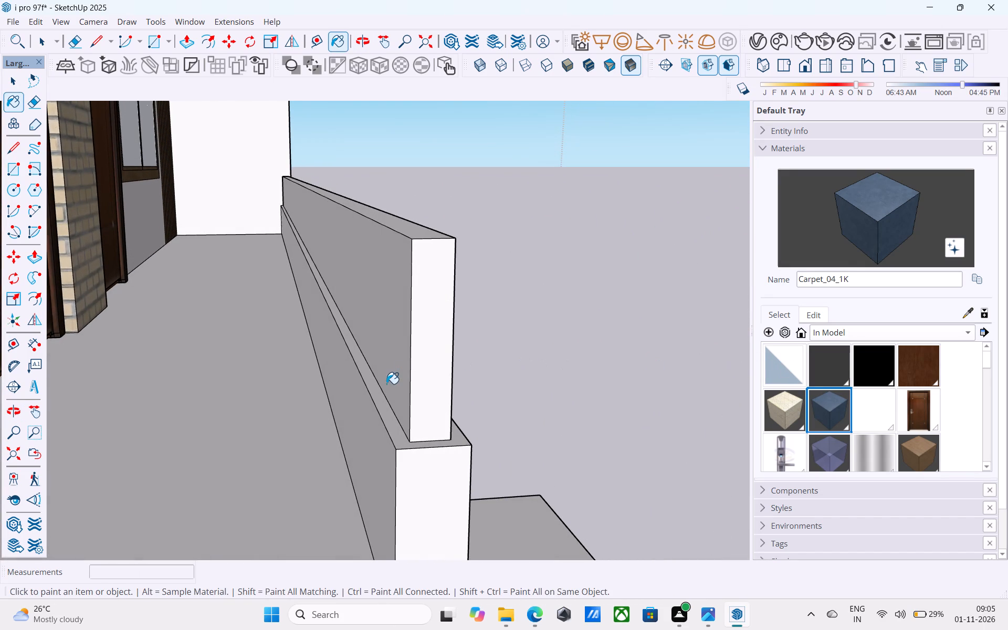
pyautogui.click(372, 395)
pyautogui.click(355, 405)
pyautogui.click(436, 475)
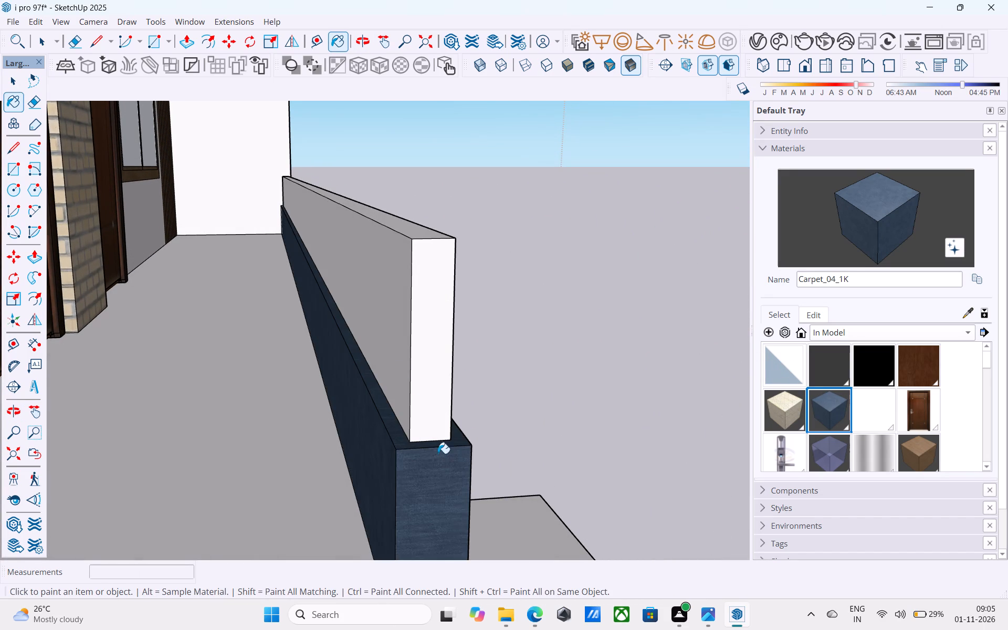
# Examine the painted balcony band against the rest of the facade.
pyautogui.moveTo(459, 429); pyautogui.dragTo(72, 388, button='middle')
pyautogui.scroll(-15, 45, 382)
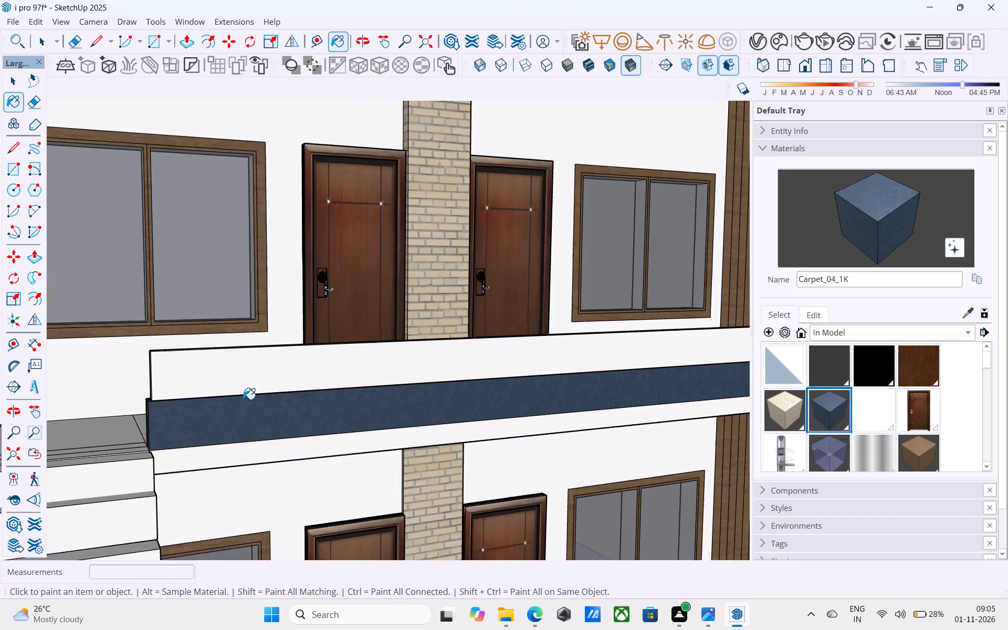
pyautogui.scroll(-5, 243, 400)
pyautogui.moveTo(620, 385); pyautogui.dragTo(481, 404, button='middle')
pyautogui.scroll(-3, 382, 368)
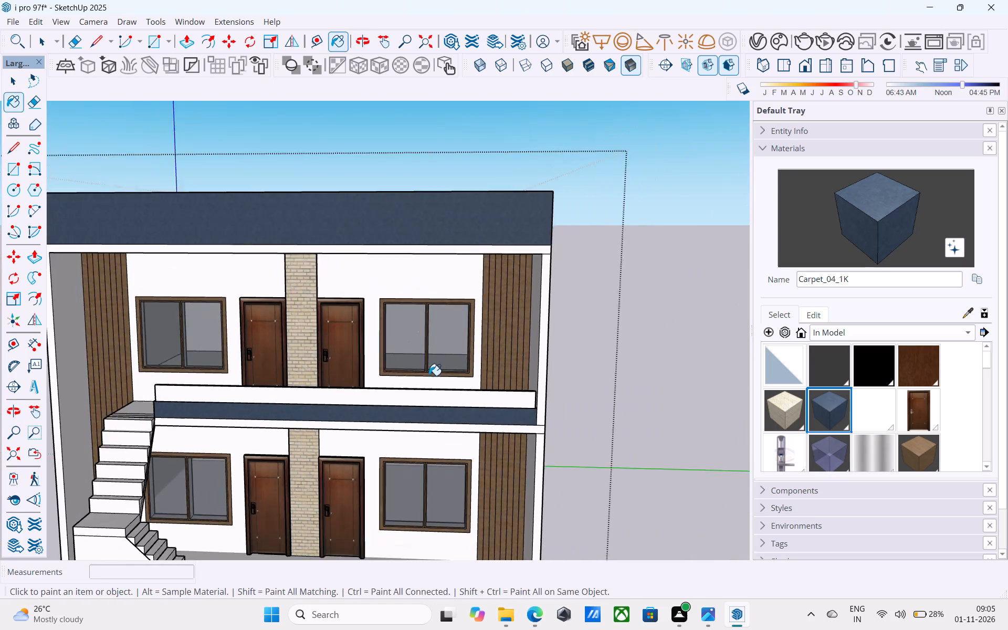
pyautogui.scroll(-2, 429, 375)
pyautogui.moveTo(432, 379); pyautogui.dragTo(489, 391, button='middle')
pyautogui.scroll(4, 339, 416)
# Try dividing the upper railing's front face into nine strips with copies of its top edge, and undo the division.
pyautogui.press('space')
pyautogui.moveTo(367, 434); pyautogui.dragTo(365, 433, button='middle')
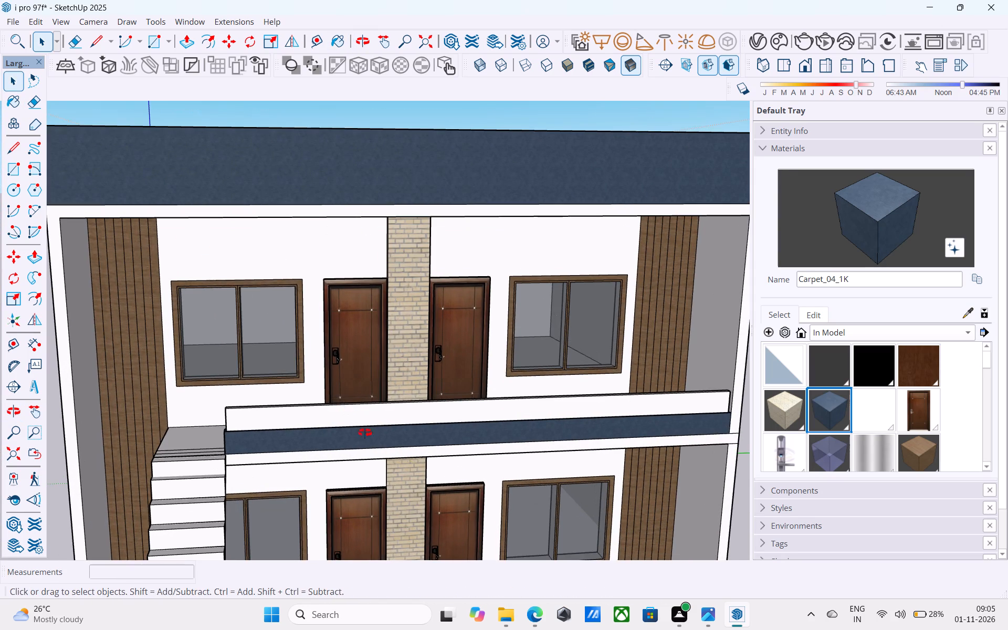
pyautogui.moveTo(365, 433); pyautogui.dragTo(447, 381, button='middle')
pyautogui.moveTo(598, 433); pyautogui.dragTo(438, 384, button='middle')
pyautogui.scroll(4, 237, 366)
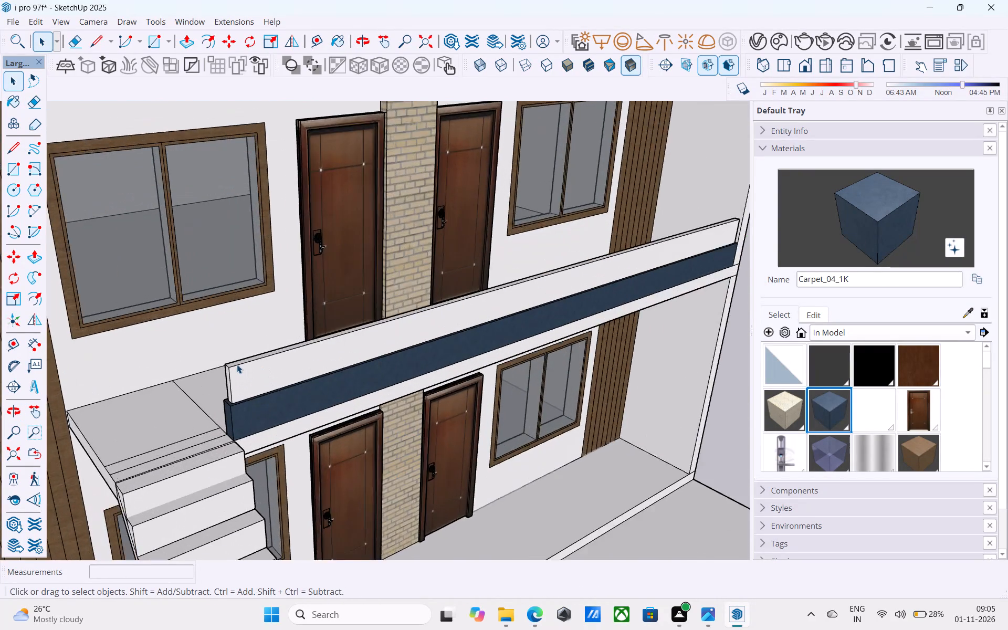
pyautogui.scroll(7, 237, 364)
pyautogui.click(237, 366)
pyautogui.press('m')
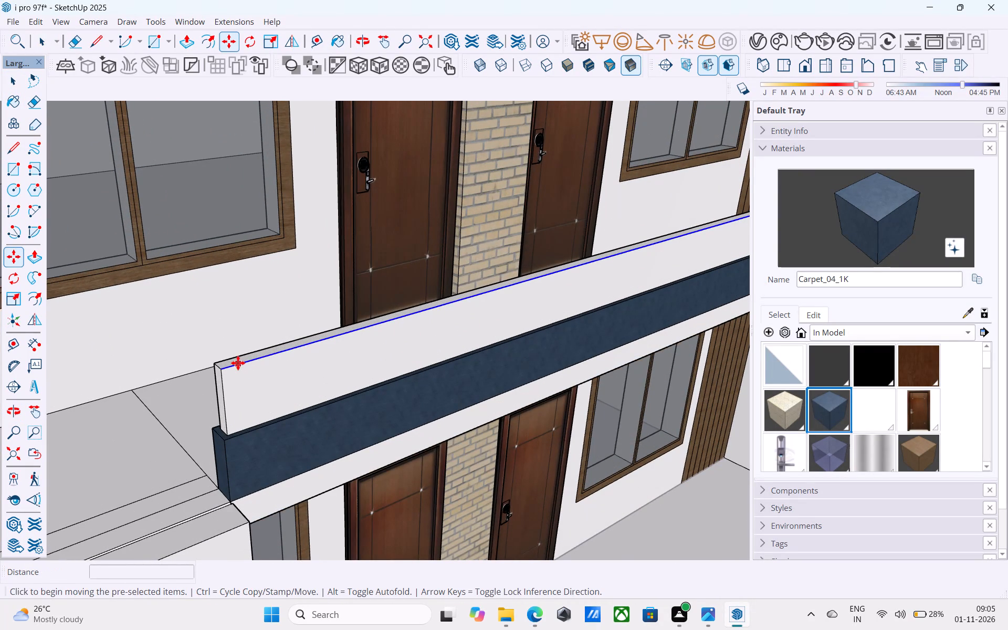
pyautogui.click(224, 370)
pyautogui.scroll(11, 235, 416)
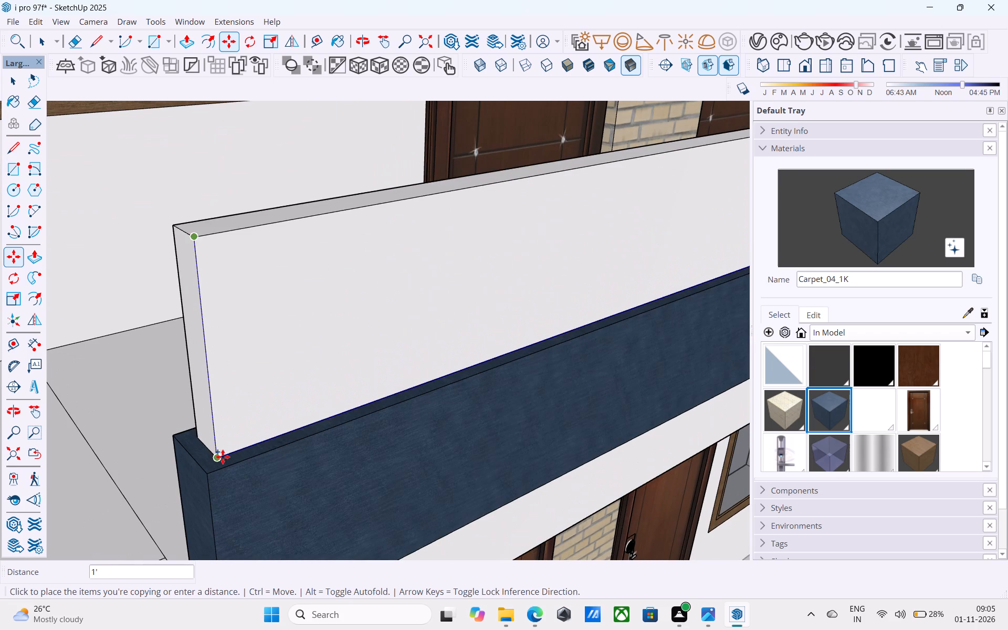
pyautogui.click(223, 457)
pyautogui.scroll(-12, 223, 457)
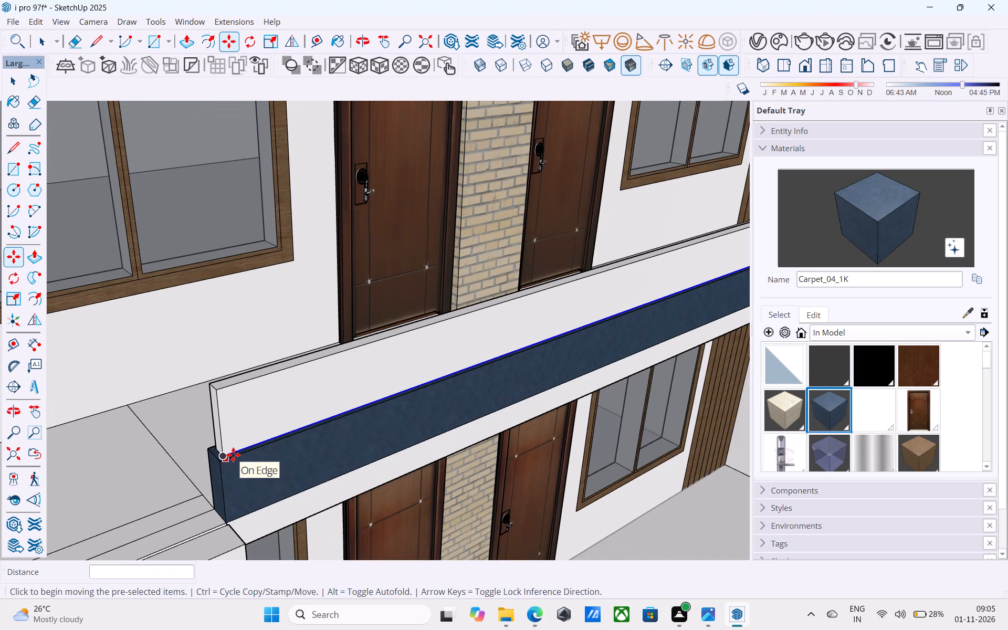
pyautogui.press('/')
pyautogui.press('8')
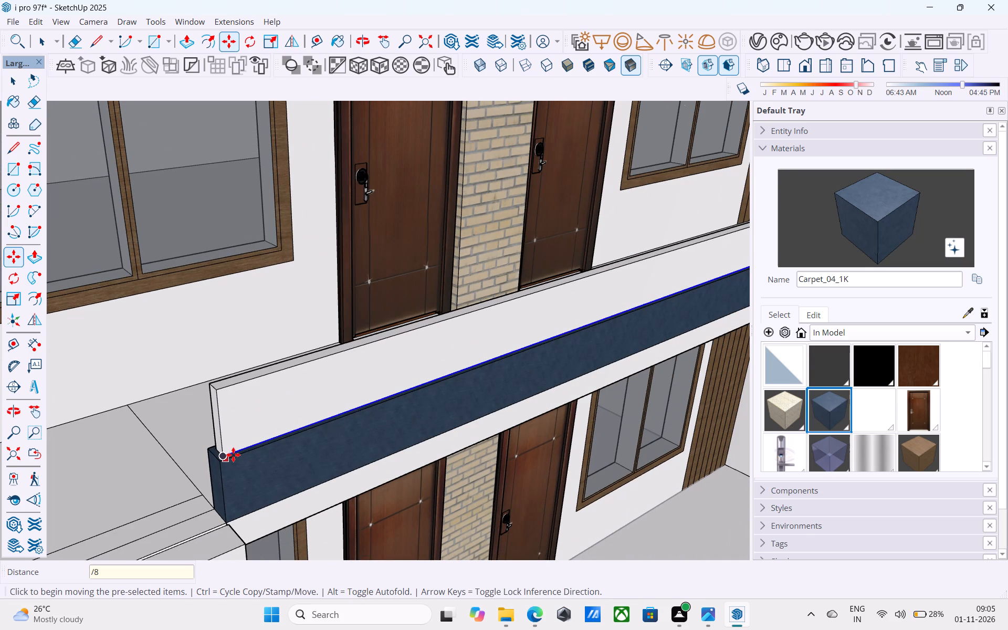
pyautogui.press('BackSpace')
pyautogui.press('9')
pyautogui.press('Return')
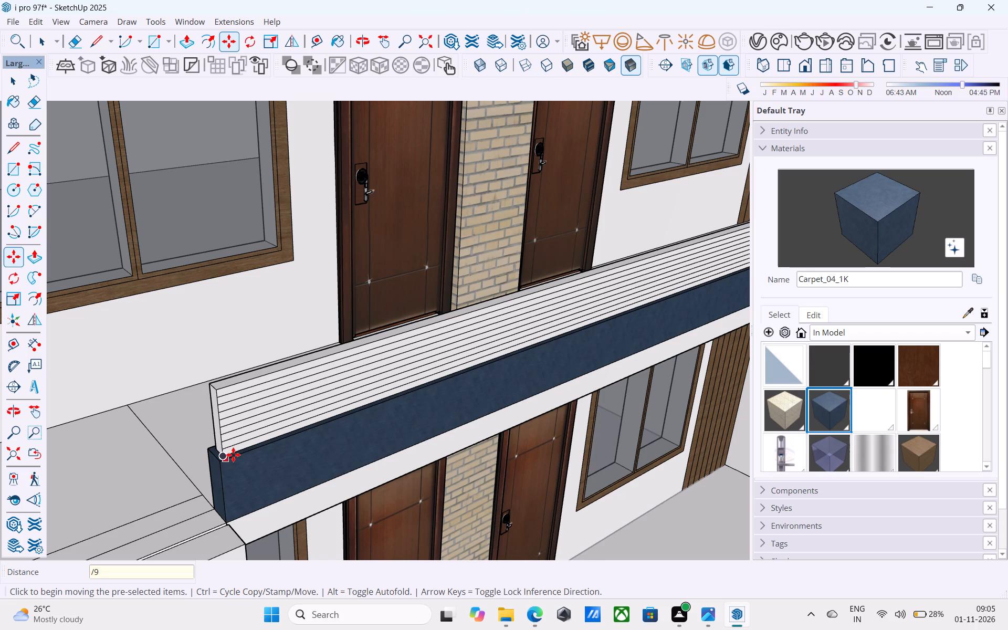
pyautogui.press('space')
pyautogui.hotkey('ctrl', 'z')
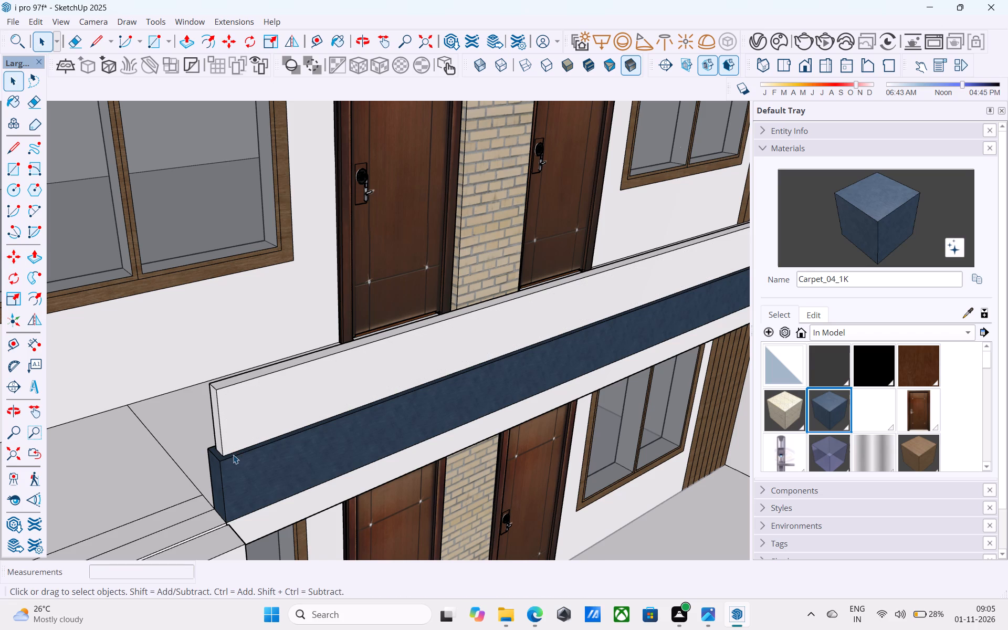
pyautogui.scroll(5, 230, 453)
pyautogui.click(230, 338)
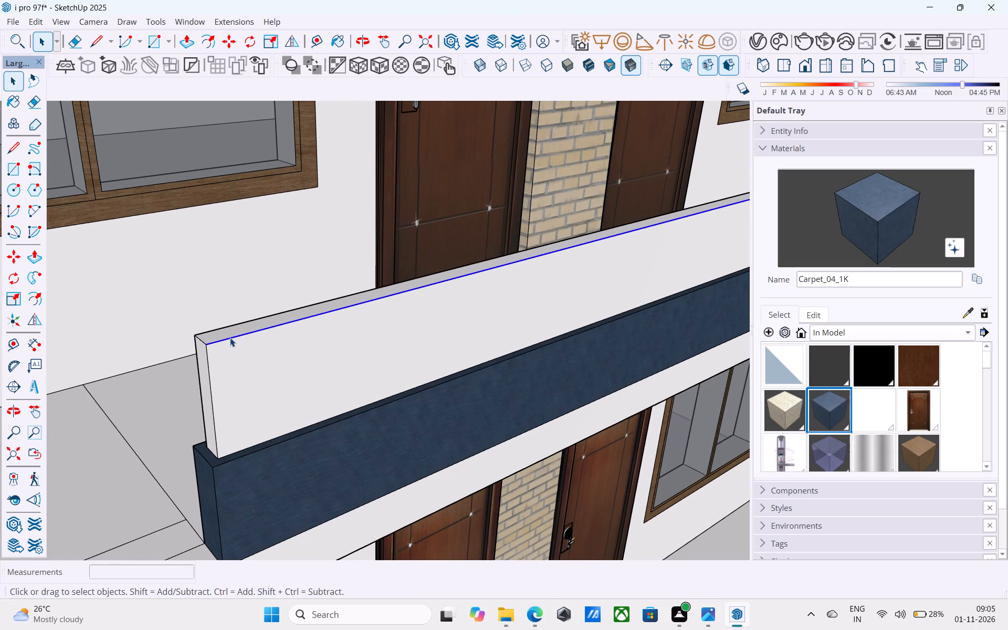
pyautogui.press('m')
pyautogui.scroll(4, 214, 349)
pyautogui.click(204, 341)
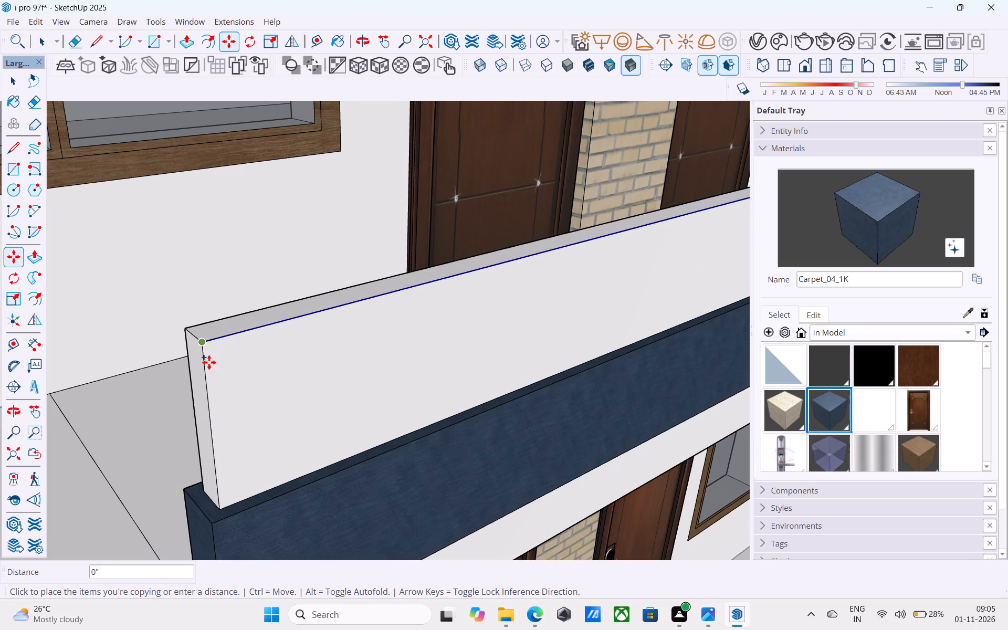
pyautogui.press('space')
# Offset the outline of the upper railing's front face inward by 1".
pyautogui.click(264, 444)
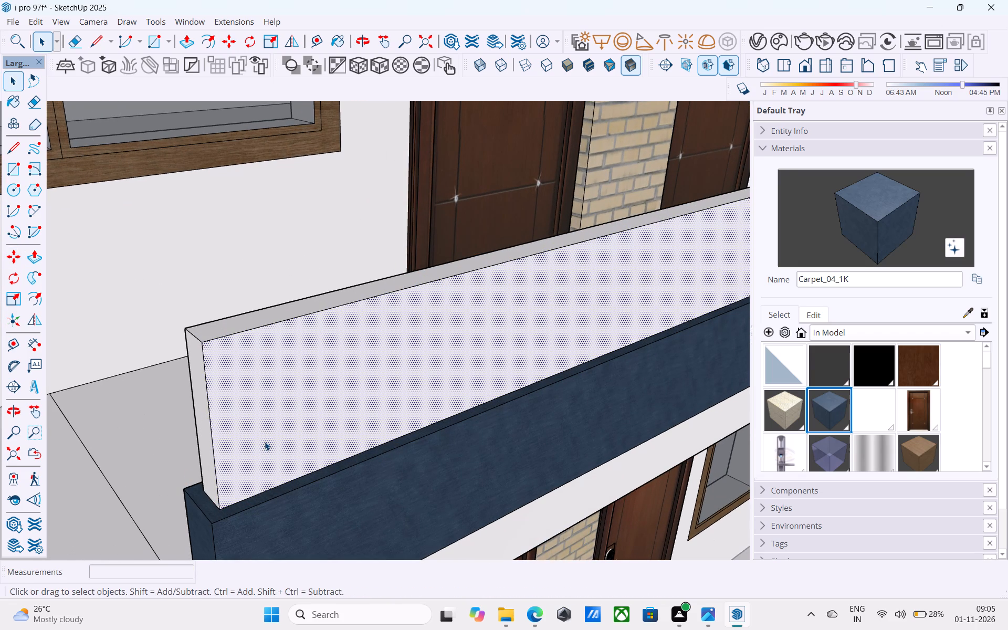
pyautogui.press('f')
pyautogui.click(265, 442)
pyautogui.write('2"')
pyautogui.press('Return')
pyautogui.write('1"')
pyautogui.press('Return')
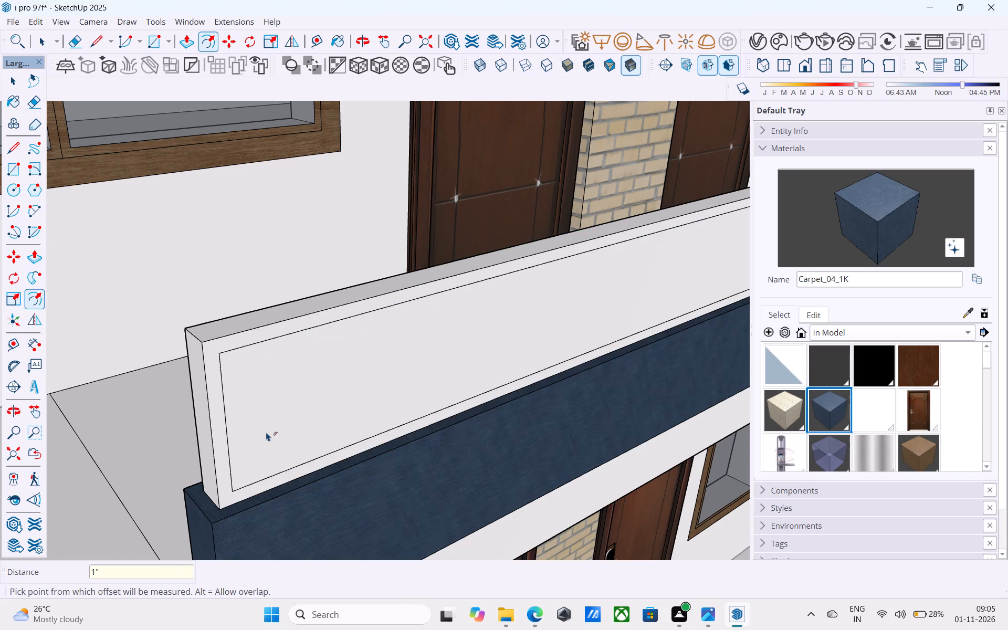
# Copy the offset outline's top edge down to its bottom edge and divide the span into 7 equal horizontal strips.
pyautogui.press('space')
pyautogui.click(232, 351)
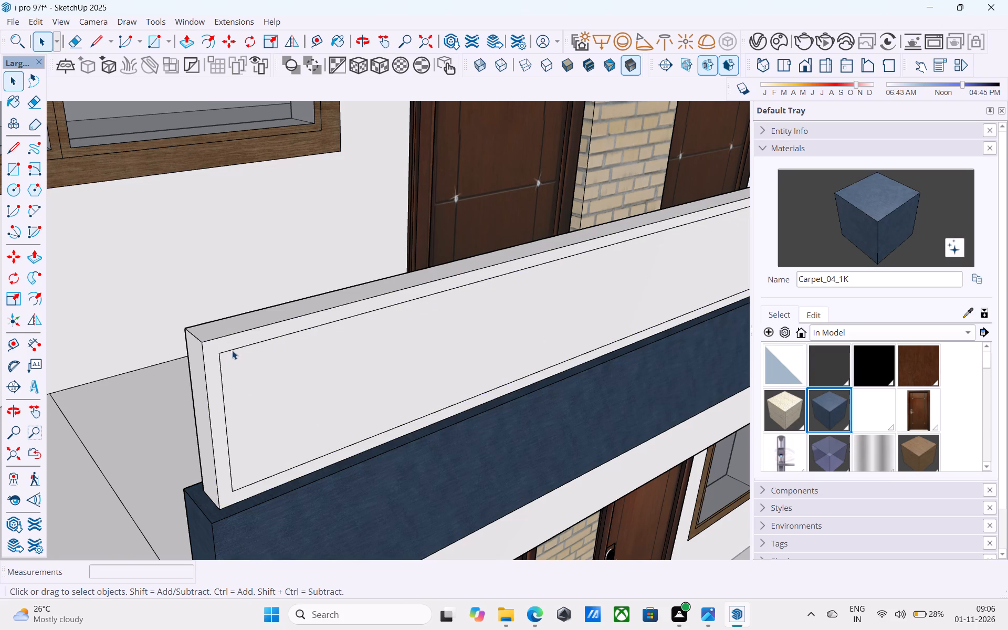
pyautogui.press('m')
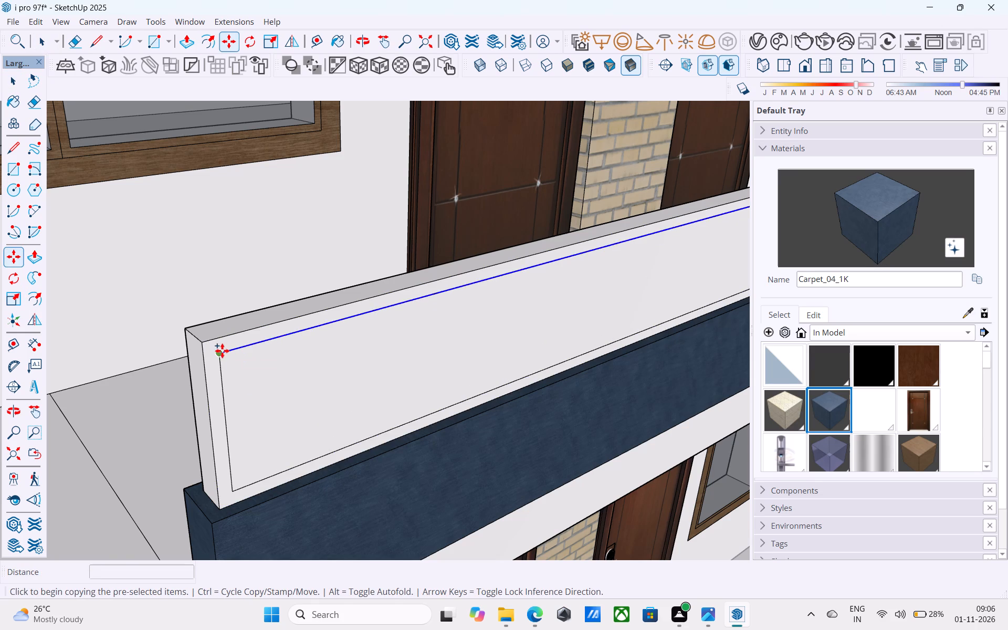
pyautogui.click(222, 351)
pyautogui.click(234, 491)
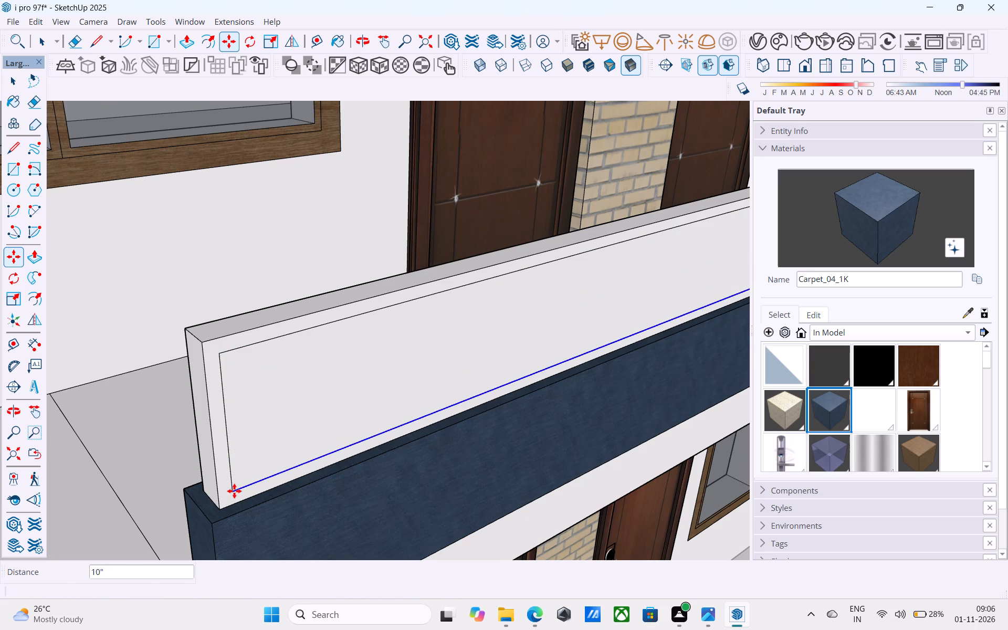
pyautogui.press('/')
pyautogui.press('7')
pyautogui.press('Return')
pyautogui.press('space')
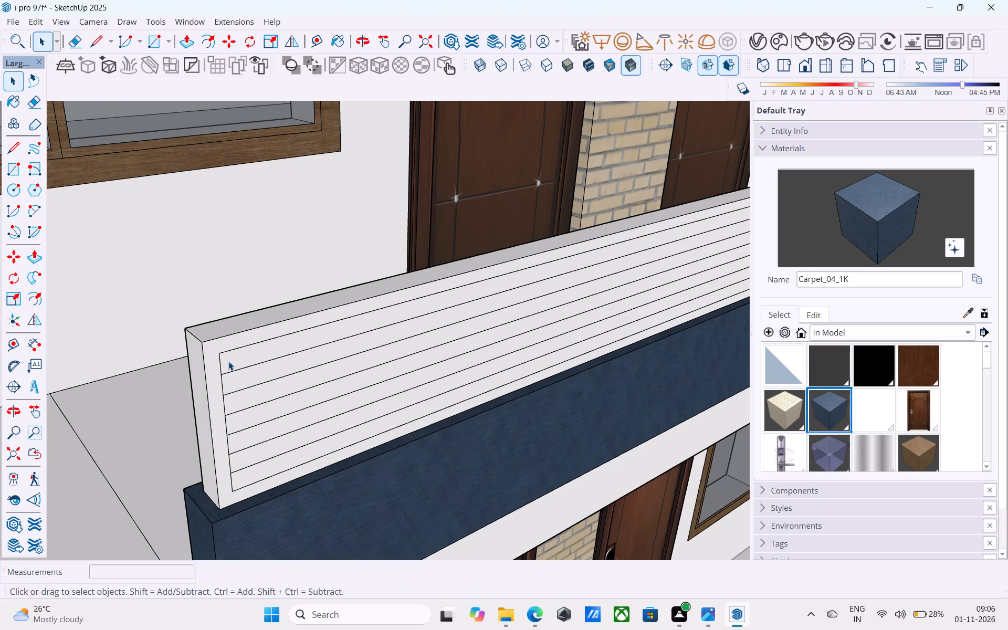
# Push four alternate strips through the upper railing's full thickness, starting with the top strip, to open gaps between slats.
pyautogui.click(231, 361)
pyautogui.press('p')
pyautogui.scroll(3, 251, 361)
pyautogui.click(253, 360)
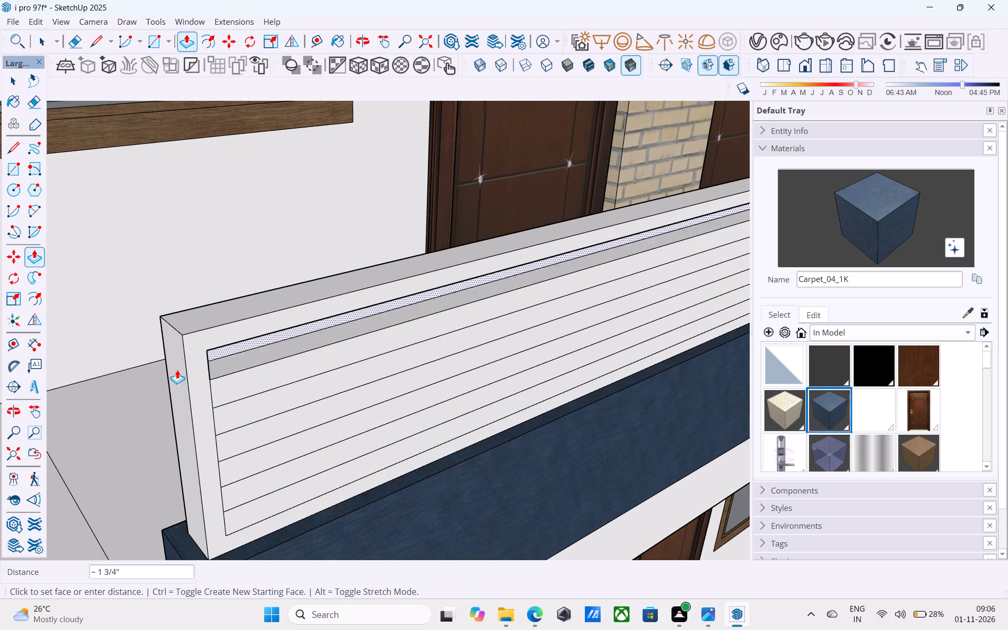
pyautogui.click(169, 367)
pyautogui.doubleClick(259, 412)
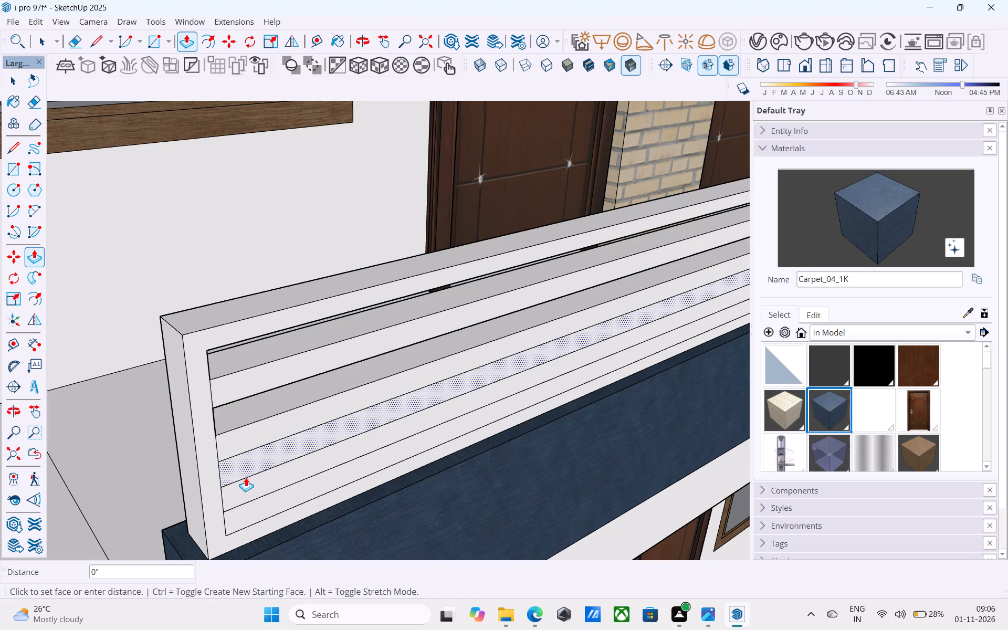
pyautogui.doubleClick(246, 477)
pyautogui.doubleClick(259, 517)
# Erase the floor-level lines across the building's stair-side exterior wall.
pyautogui.scroll(-5, 259, 516)
pyautogui.moveTo(259, 517); pyautogui.dragTo(194, 499, button='middle')
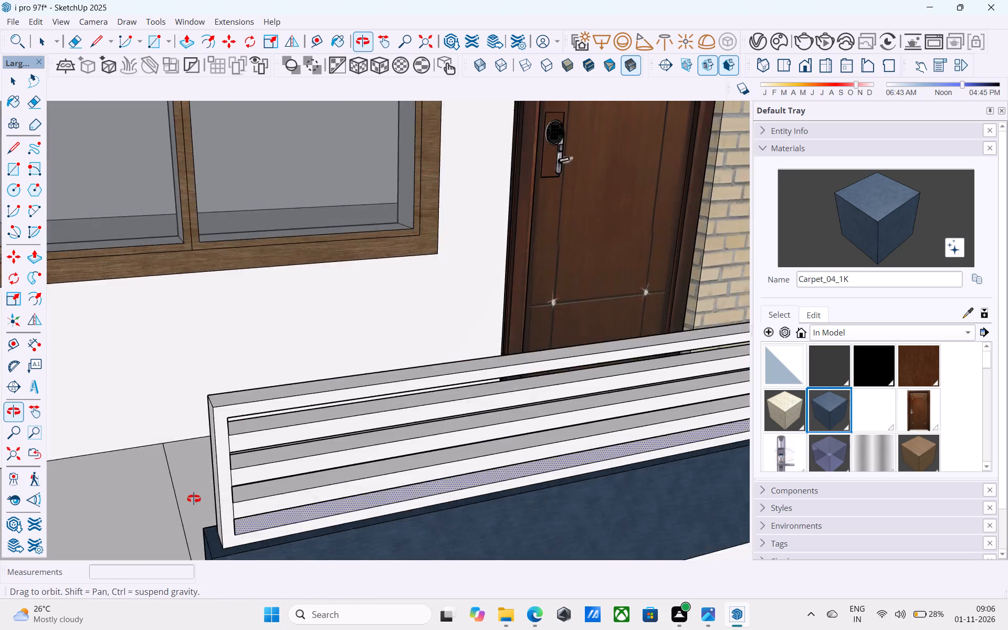
pyautogui.moveTo(194, 499); pyautogui.dragTo(153, 471, button='middle')
pyautogui.scroll(-15, 146, 456)
pyautogui.moveTo(292, 427); pyautogui.dragTo(387, 435, button='middle')
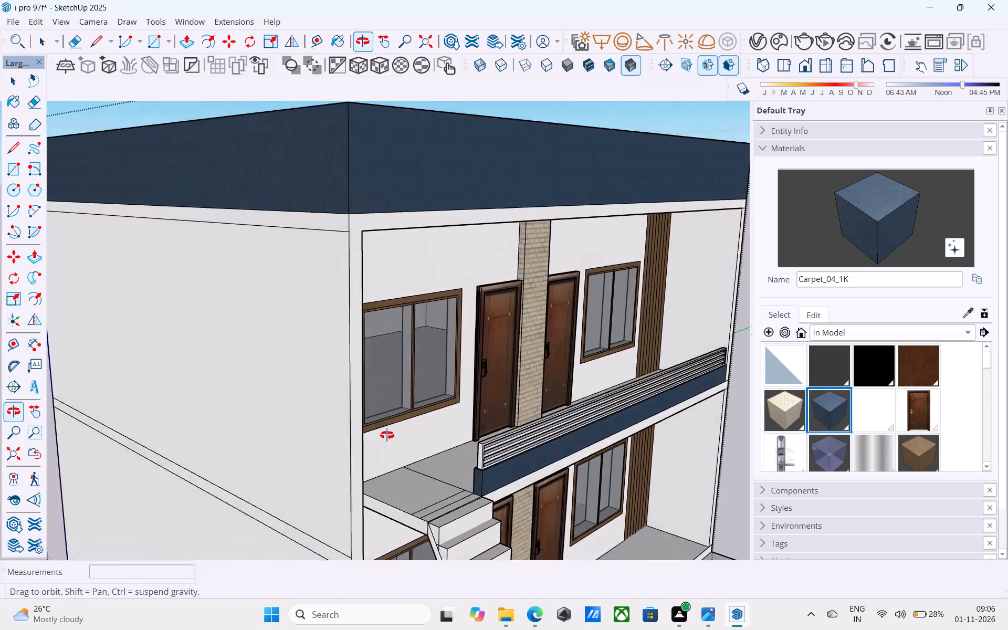
pyautogui.moveTo(387, 435); pyautogui.dragTo(474, 402, button='middle')
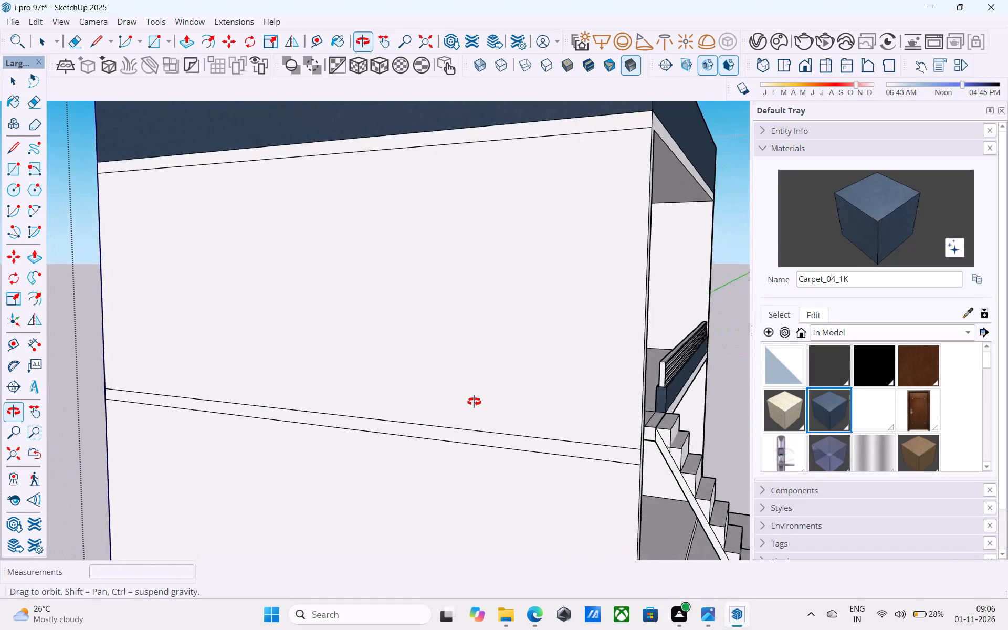
pyautogui.moveTo(474, 402); pyautogui.dragTo(411, 361, button='middle')
pyautogui.press('e')
pyautogui.moveTo(356, 359); pyautogui.dragTo(349, 252)
pyautogui.scroll(-9, 359, 312)
# Erase the floor-level lines across the building's rear wall.
pyautogui.middleClick(369, 392)
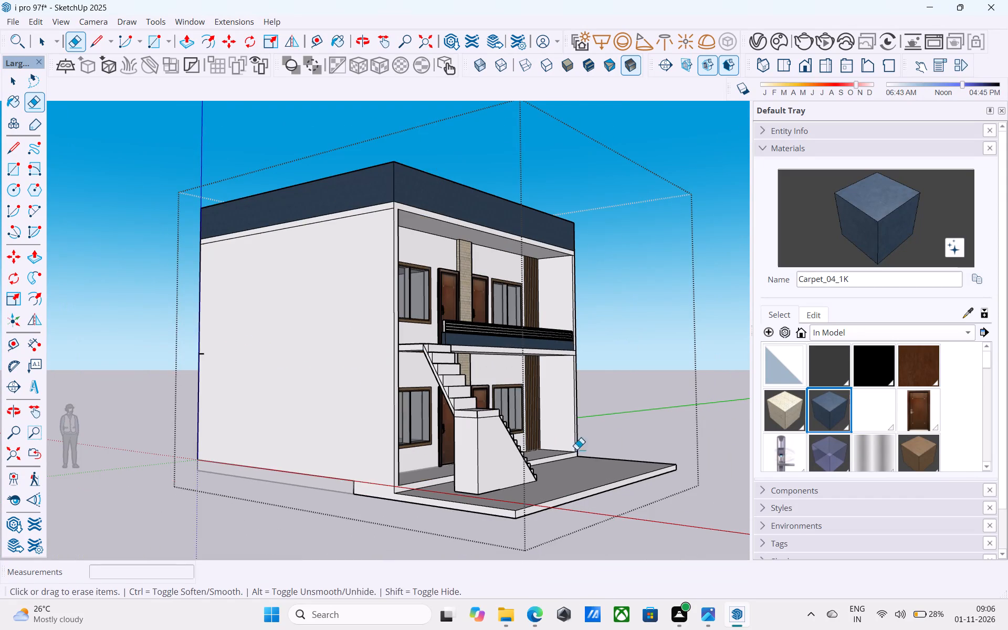
pyautogui.moveTo(311, 363); pyautogui.dragTo(488, 401, button='middle')
pyautogui.scroll(9, 152, 362)
pyautogui.moveTo(279, 359); pyautogui.dragTo(288, 354)
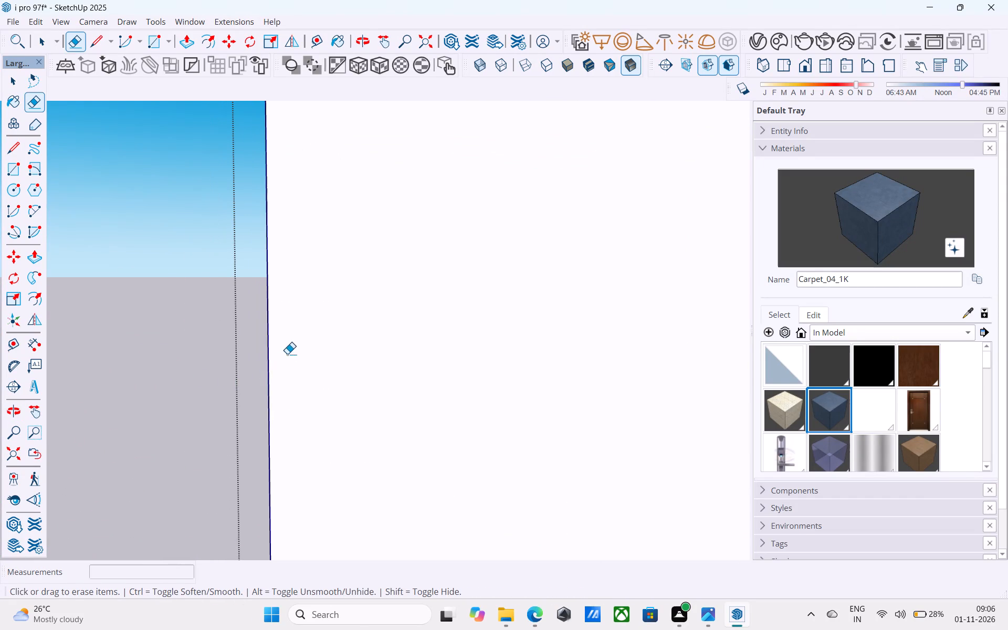
pyautogui.moveTo(287, 354); pyautogui.dragTo(520, 399, button='middle')
pyautogui.scroll(-4, 517, 398)
pyautogui.moveTo(303, 350); pyautogui.dragTo(299, 370)
# Erase the floor-level lines across the side wall opposite the stair.
pyautogui.moveTo(297, 370); pyautogui.dragTo(445, 381, button='middle')
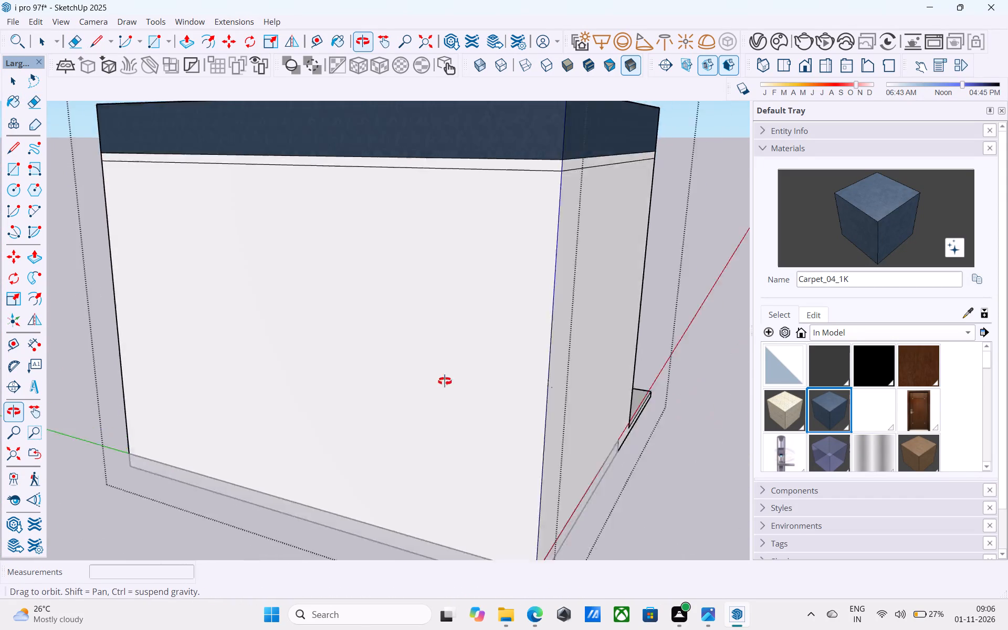
pyautogui.moveTo(445, 381); pyautogui.dragTo(669, 388, button='middle')
pyautogui.moveTo(358, 304); pyautogui.dragTo(539, 340, button='middle')
pyautogui.scroll(3, 427, 370)
pyautogui.moveTo(425, 367); pyautogui.dragTo(430, 400)
pyautogui.scroll(-2, 350, 386)
pyautogui.moveTo(356, 392); pyautogui.dragTo(422, 381, button='middle')
pyautogui.moveTo(194, 313); pyautogui.dragTo(212, 369)
pyautogui.click(560, 376)
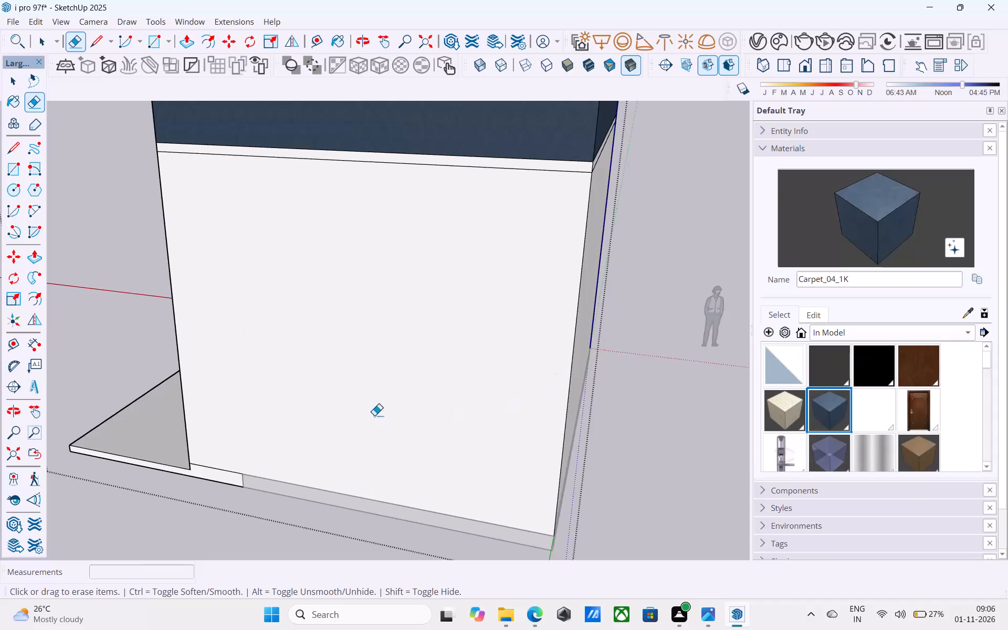
# Save the model with the slatted railing and cleaned exterior walls.
pyautogui.scroll(-5, 374, 415)
pyautogui.moveTo(414, 410); pyautogui.dragTo(774, 409, button='middle')
pyautogui.press('space')
pyautogui.scroll(5, 668, 379)
pyautogui.scroll(-3, 663, 375)
pyautogui.moveTo(655, 372); pyautogui.dragTo(737, 344, button='middle')
pyautogui.moveTo(686, 328); pyautogui.dragTo(668, 323, button='middle')
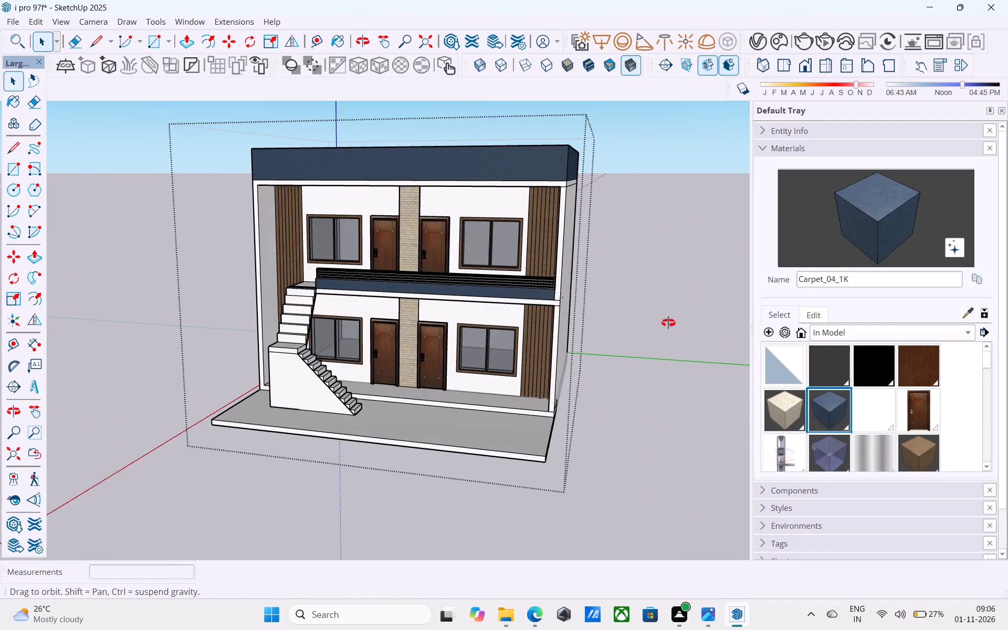
pyautogui.moveTo(668, 323); pyautogui.dragTo(708, 331, button='middle')
pyautogui.hotkey('ctrl', 's')
# Paint the front frame and slats of the balcony's upper railing with the black [Color_009]1 material.
pyautogui.scroll(3, 559, 308)
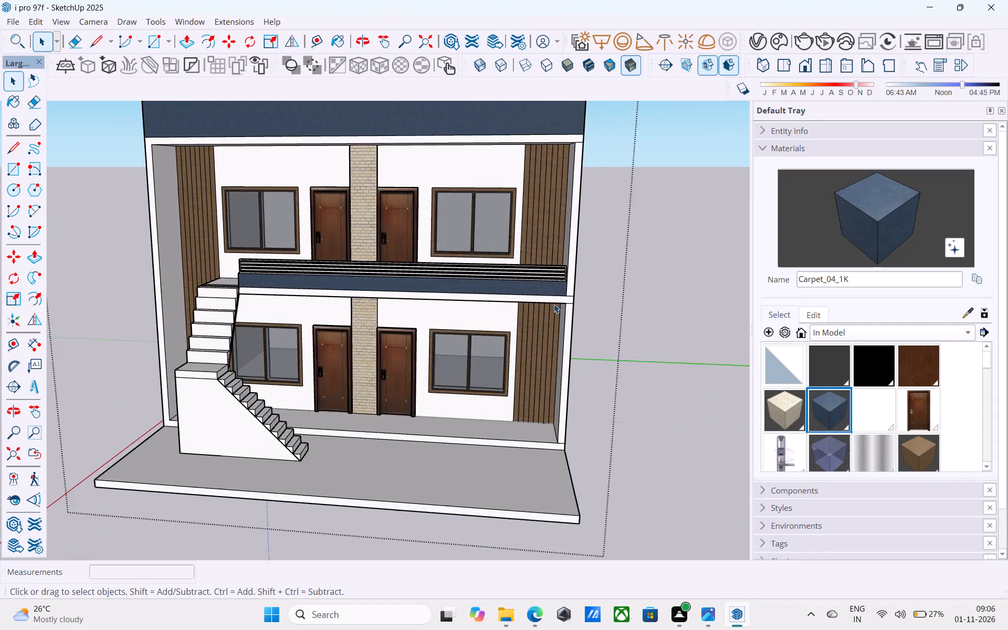
pyautogui.scroll(7, 554, 304)
pyautogui.keyDown('shift'); pyautogui.moveTo(553, 301); pyautogui.dragTo(564, 310, button='middle'); pyautogui.keyUp('shift')
pyautogui.click(881, 366)
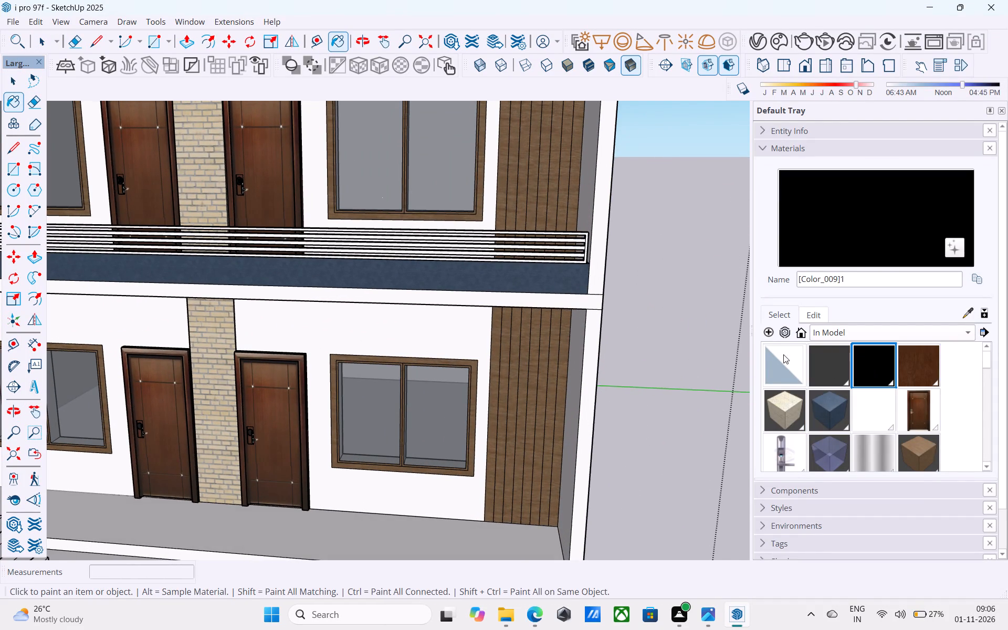
pyautogui.scroll(14, 563, 273)
pyautogui.click(576, 254)
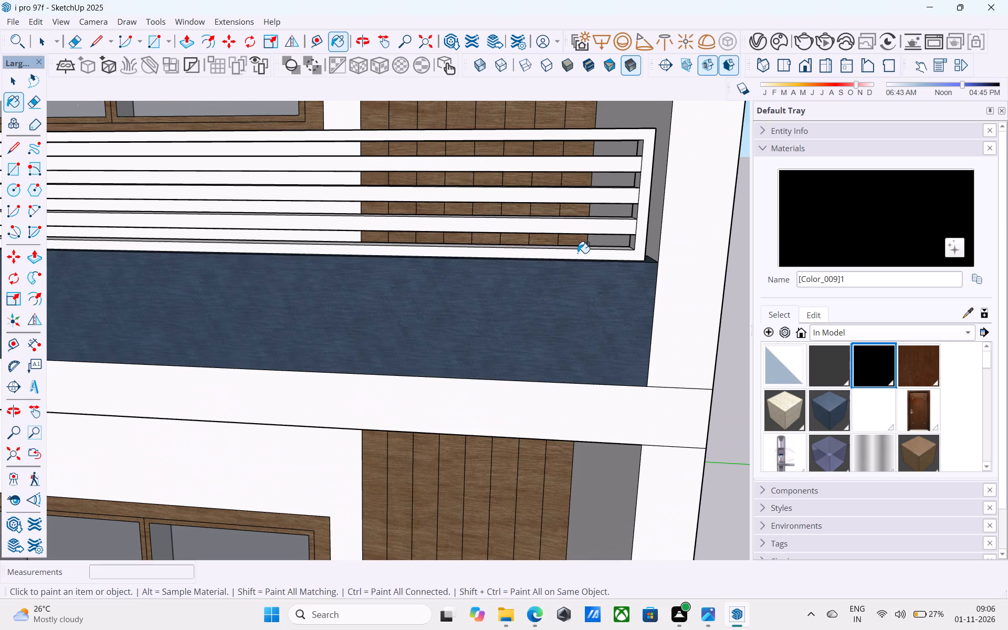
pyautogui.click(576, 231)
pyautogui.click(571, 197)
pyautogui.click(568, 168)
# Paint the railing's top and the upward-facing surfaces of its slats with black [Color_009]1.
pyautogui.scroll(-4, 565, 211)
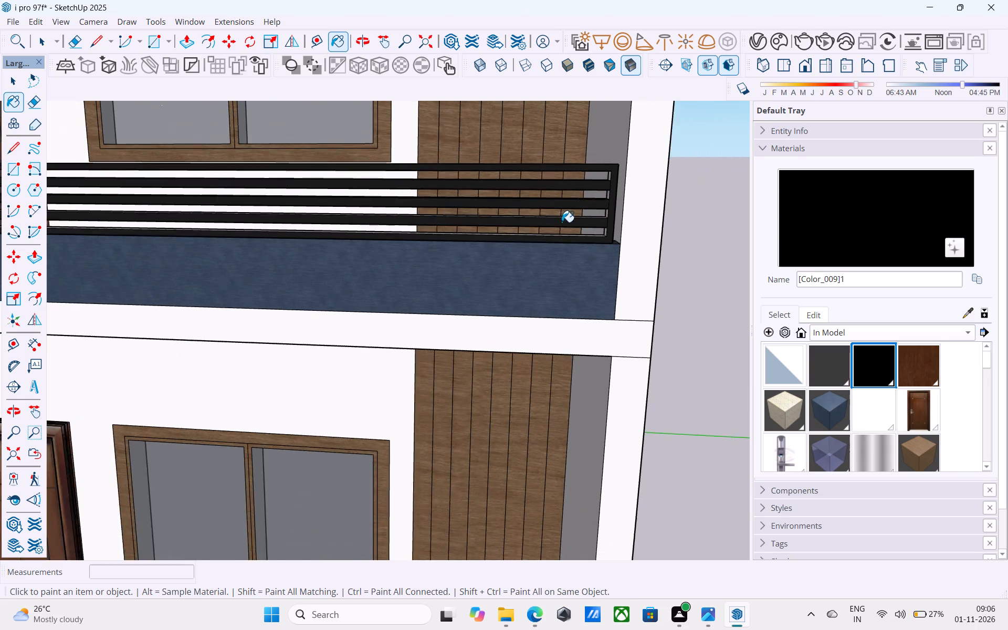
pyautogui.scroll(-6, 562, 222)
pyautogui.moveTo(372, 220); pyautogui.dragTo(109, 356, button='middle')
pyautogui.scroll(5, 541, 277)
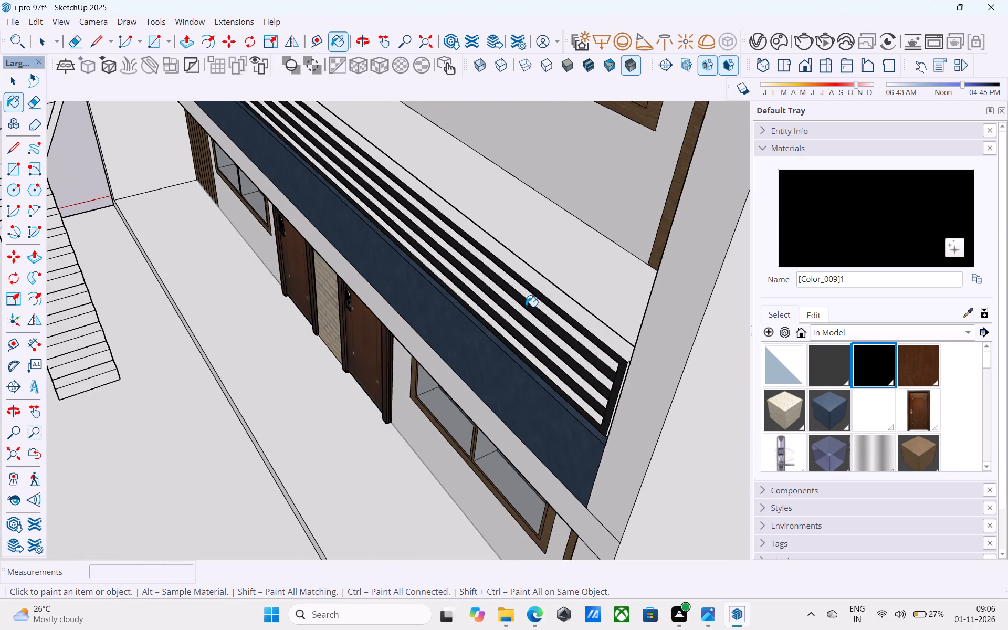
pyautogui.scroll(3, 526, 307)
pyautogui.click(528, 270)
pyautogui.scroll(7, 518, 274)
pyautogui.click(510, 282)
pyautogui.click(495, 333)
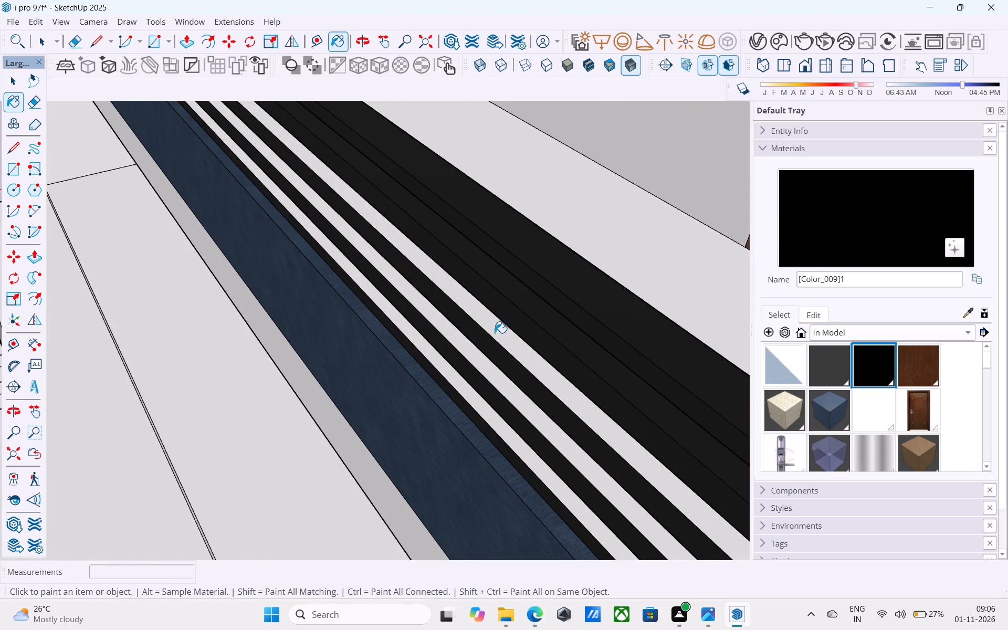
pyautogui.click(478, 362)
pyautogui.click(461, 383)
# Paint the railing's stair-side end face and its back face with black [Color_009]1.
pyautogui.scroll(-11, 413, 371)
pyautogui.moveTo(385, 350); pyautogui.dragTo(603, 262, button='middle')
pyautogui.scroll(-8, 609, 257)
pyautogui.keyDown('shift'); pyautogui.moveTo(600, 261); pyautogui.dragTo(673, 286, button='middle'); pyautogui.keyUp('shift')
pyautogui.scroll(-6, 675, 287)
pyautogui.moveTo(645, 279); pyautogui.dragTo(631, 354, button='middle')
pyautogui.scroll(8, 631, 354)
pyautogui.scroll(1, 177, 338)
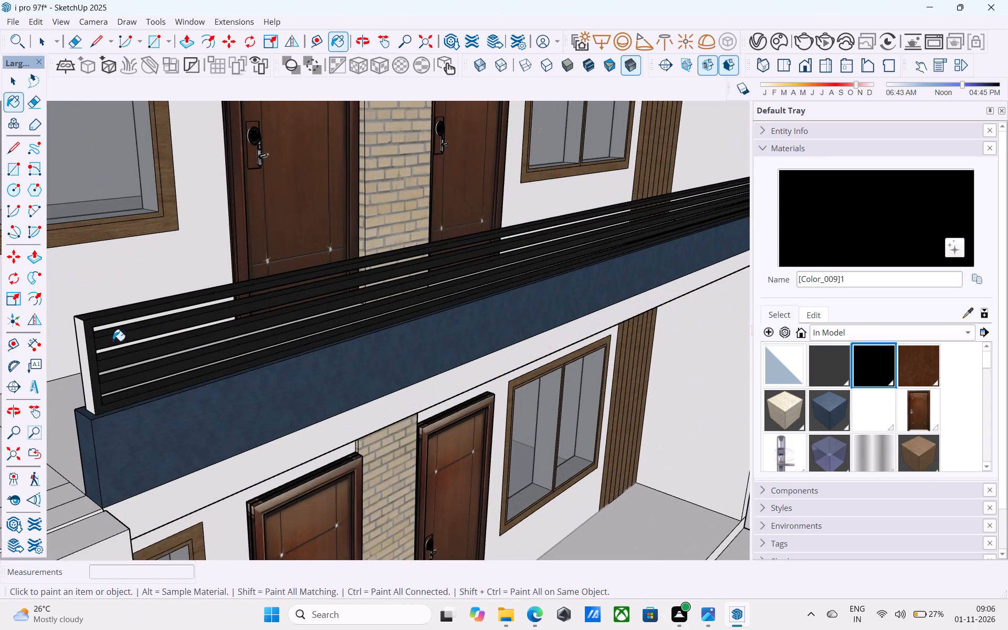
pyautogui.scroll(4, 81, 340)
pyautogui.click(81, 338)
pyautogui.scroll(4, 273, 268)
pyautogui.moveTo(292, 275); pyautogui.dragTo(613, 211, button='middle')
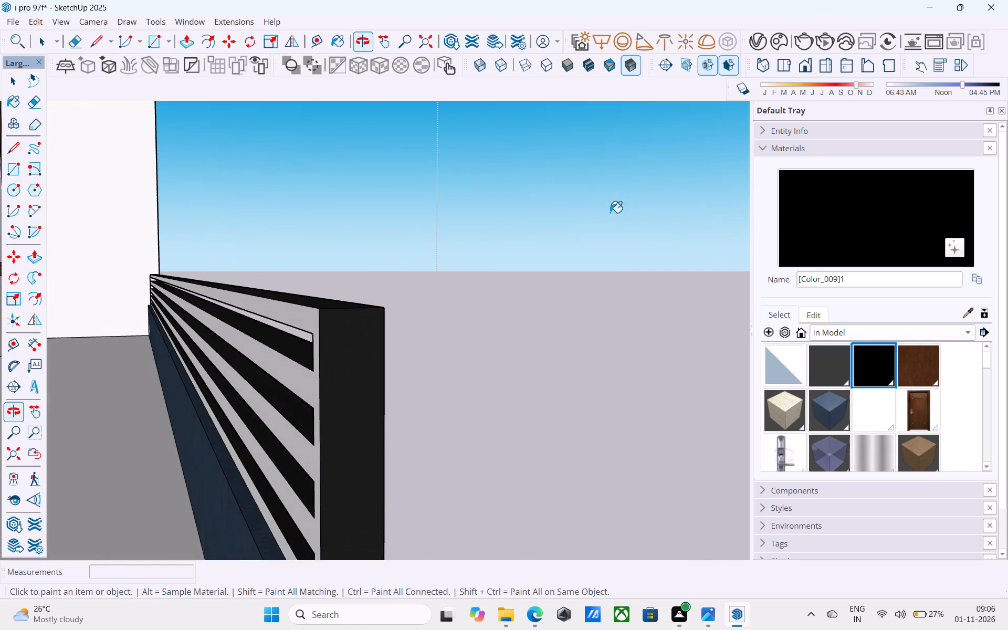
pyautogui.click(298, 307)
# Save the model with the black-painted balcony railing.
pyautogui.scroll(-1, 304, 308)
pyautogui.moveTo(301, 311); pyautogui.dragTo(0, 318, button='middle')
pyautogui.scroll(-8, 2, 318)
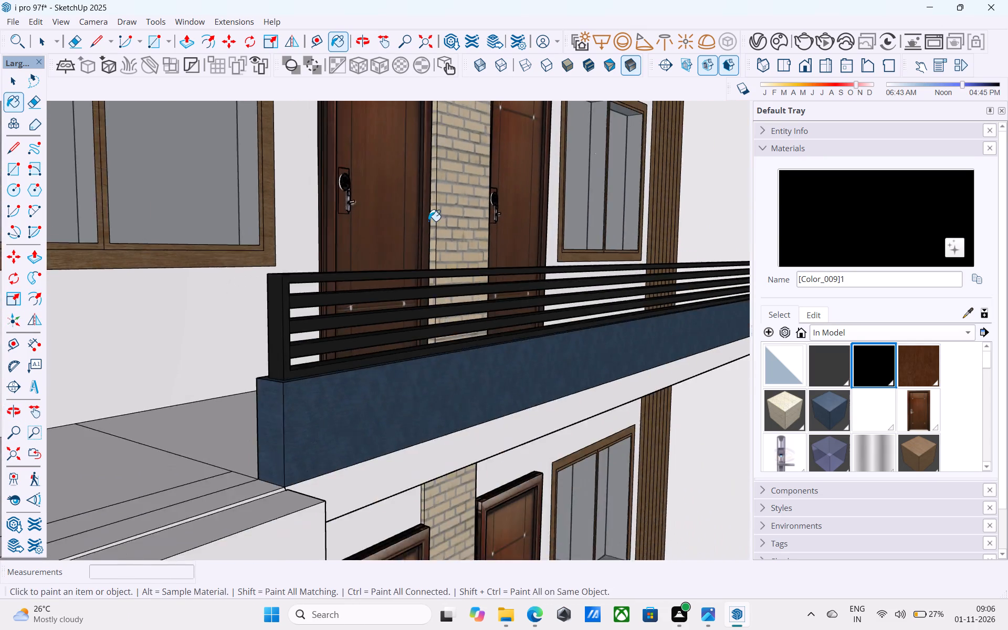
pyautogui.scroll(-6, 428, 221)
pyautogui.press('space')
pyautogui.hotkey('ctrl', 's')
# Draw a circle of about 1 1/16" radius on the upper flight's top step, near its outer front corner.
pyautogui.scroll(-11, 435, 214)
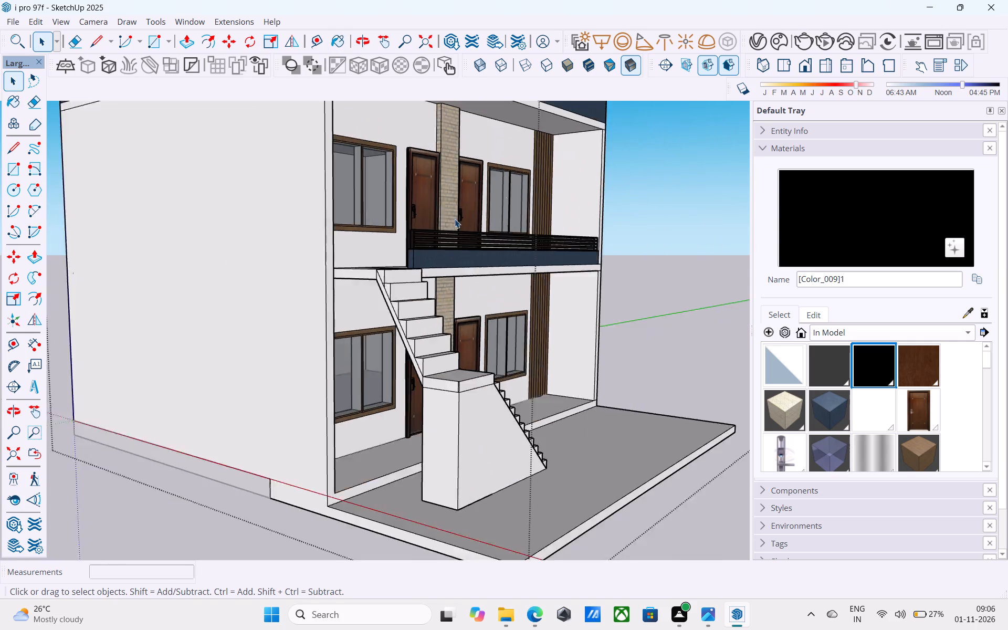
pyautogui.moveTo(455, 219); pyautogui.dragTo(274, 271, button='middle')
pyautogui.scroll(-1, 420, 256)
pyautogui.moveTo(269, 323); pyautogui.dragTo(270, 285, button='middle')
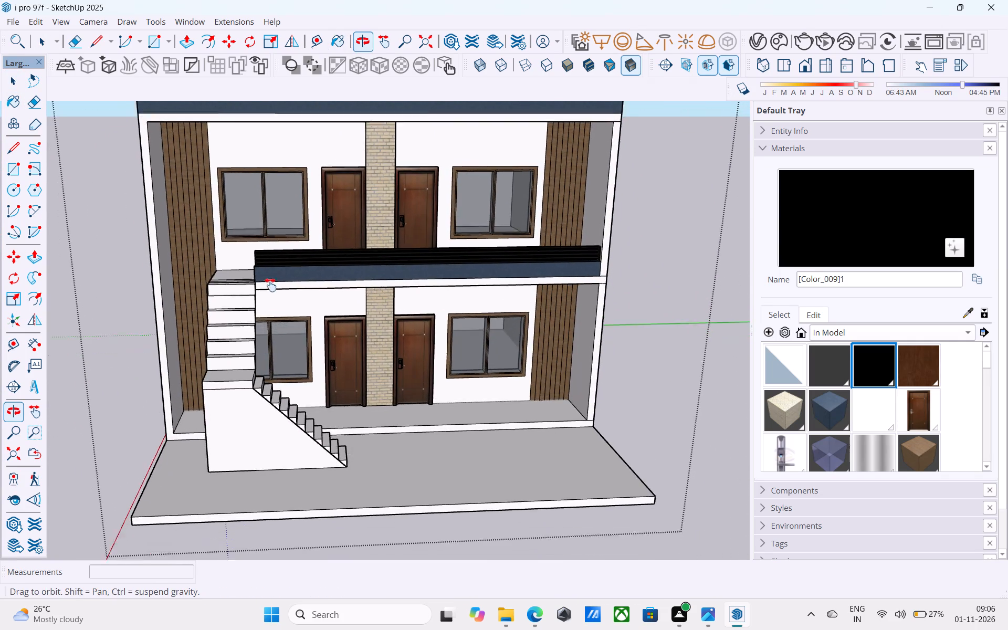
pyautogui.moveTo(270, 285); pyautogui.dragTo(407, 297, button='middle')
pyautogui.keyDown('shift'); pyautogui.moveTo(499, 342); pyautogui.dragTo(474, 351, button='middle'); pyautogui.keyUp('shift')
pyautogui.scroll(8, 385, 309)
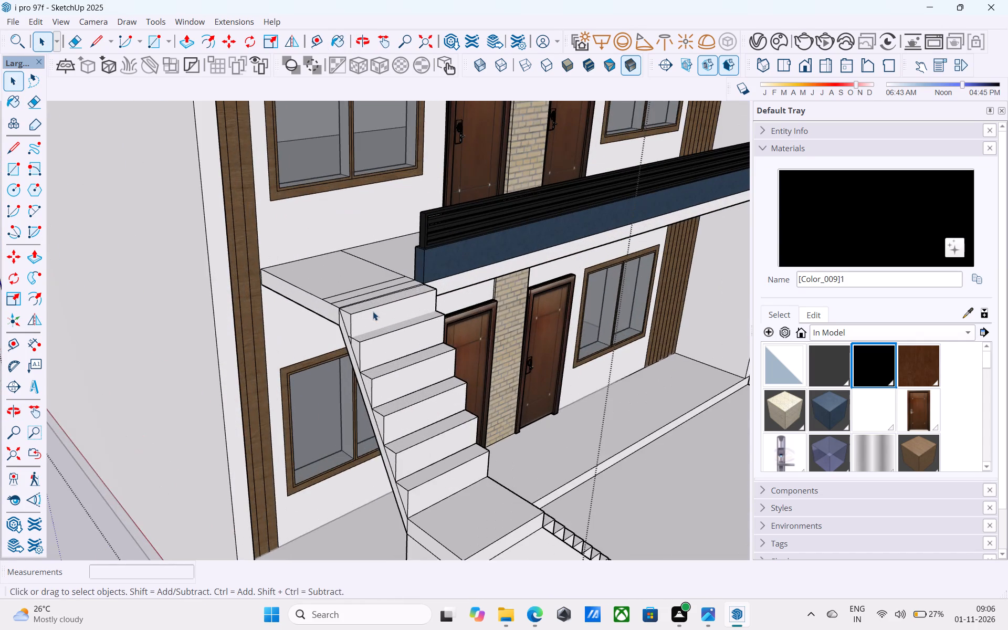
pyautogui.keyDown('shift'); pyautogui.moveTo(370, 309); pyautogui.dragTo(337, 286, button='middle'); pyautogui.keyUp('shift')
pyautogui.scroll(5, 312, 284)
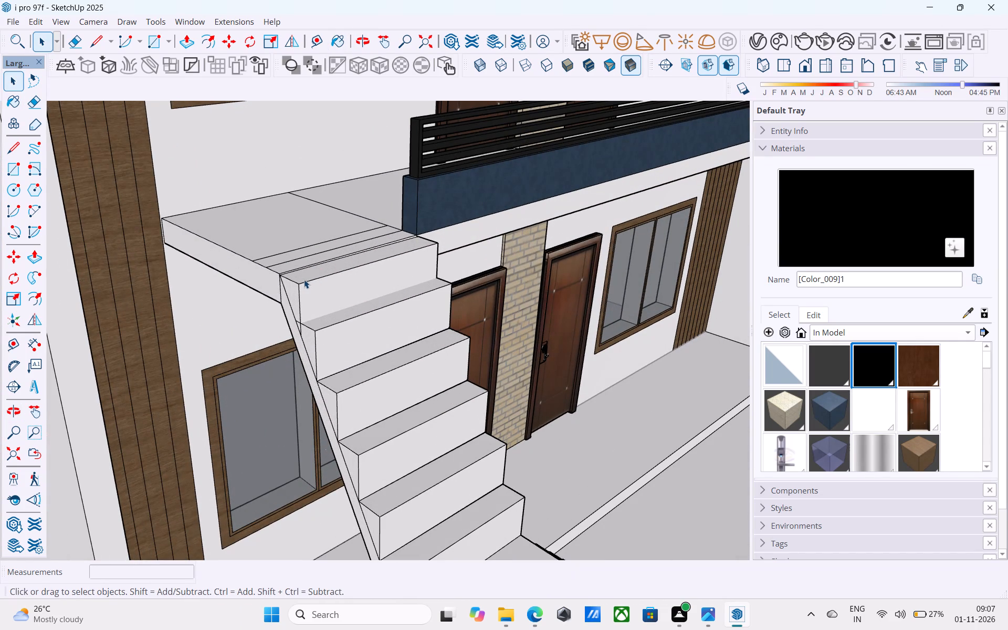
pyautogui.press('l')
pyautogui.press('c')
pyautogui.moveTo(297, 274); pyautogui.dragTo(251, 370, button='middle')
pyautogui.scroll(7, 306, 293)
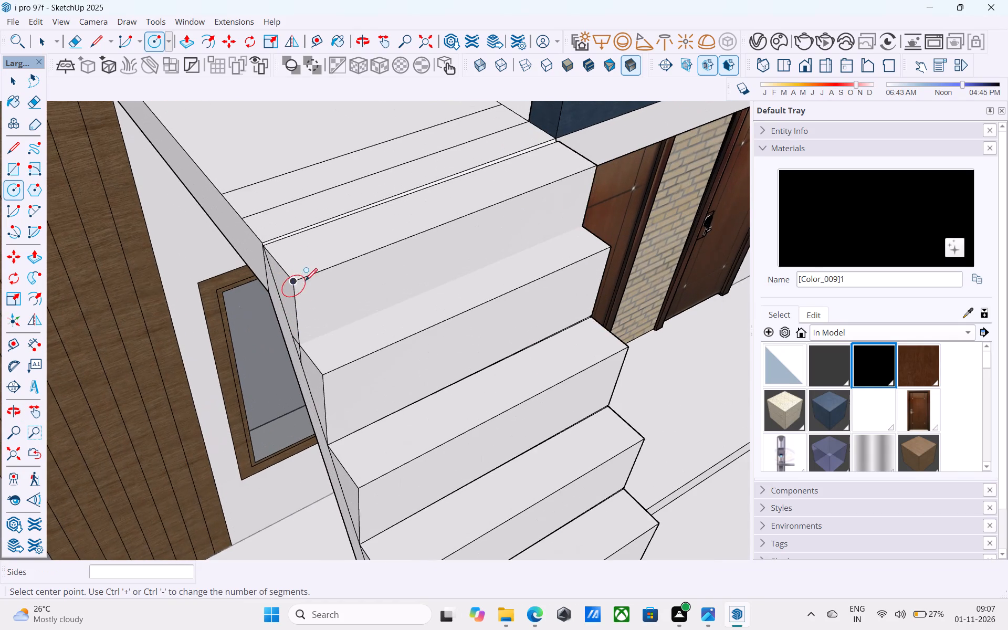
pyautogui.click(296, 256)
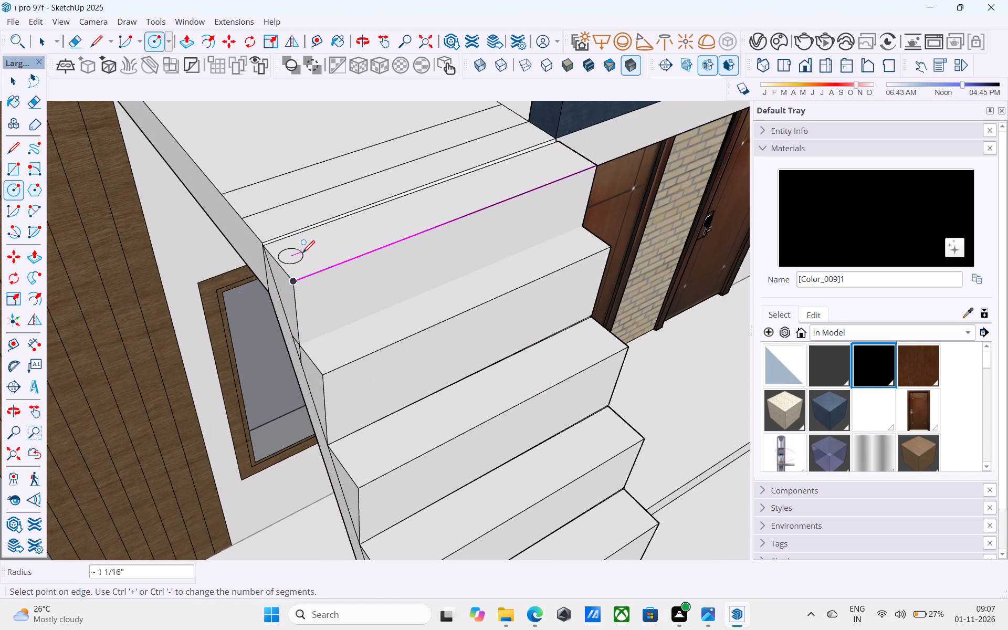
pyautogui.click(302, 254)
pyautogui.press('space')
# Copy the circle from the top step down to the outer corner of the mid landing, about 6' 8 1/4" away.
pyautogui.click(289, 251)
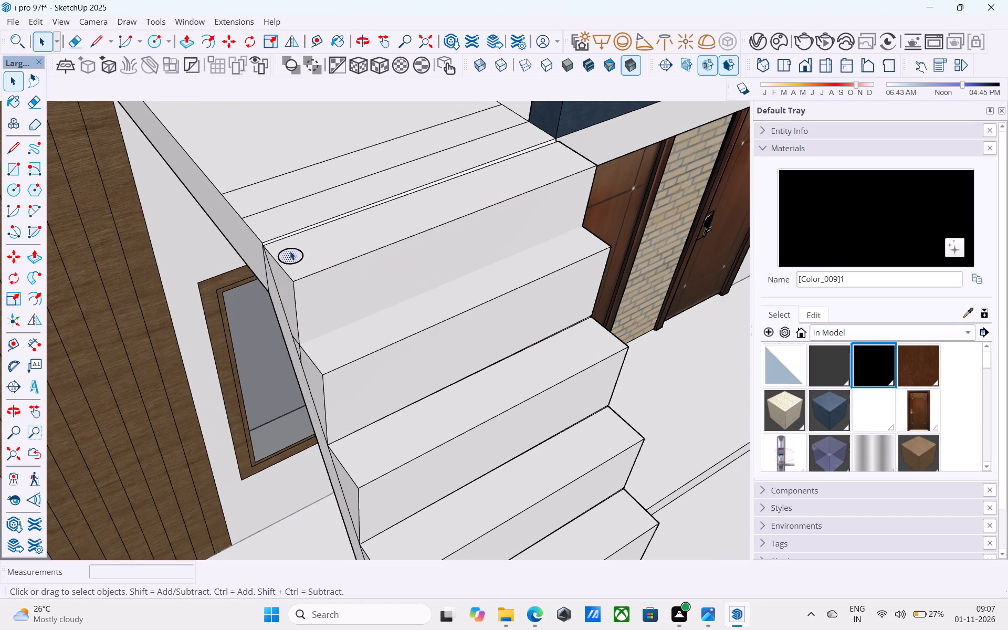
pyautogui.press('m')
pyautogui.click(290, 250)
pyautogui.scroll(-4, 286, 212)
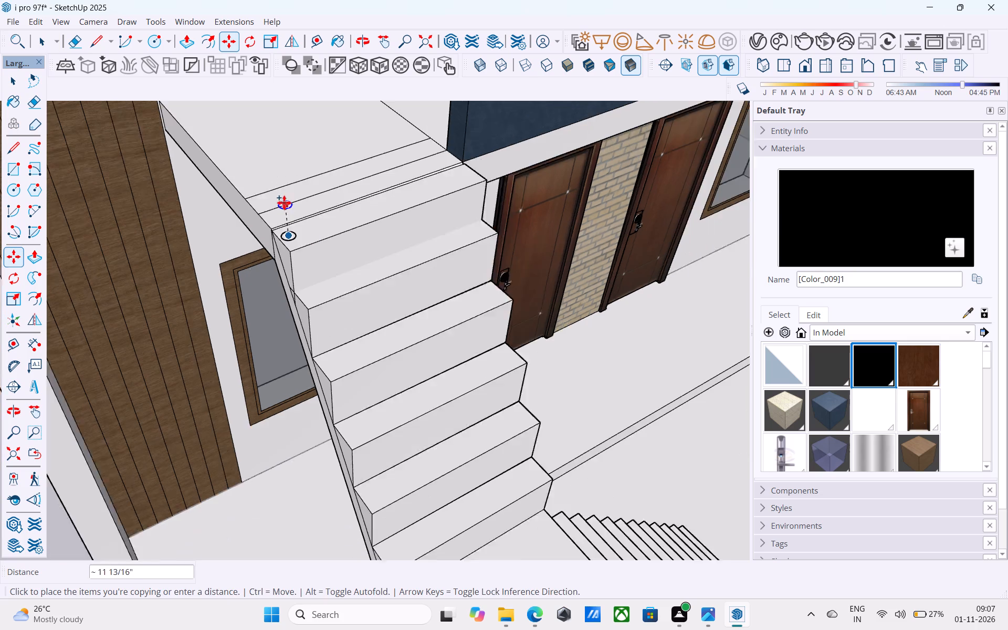
pyautogui.scroll(-8, 284, 203)
pyautogui.scroll(7, 384, 467)
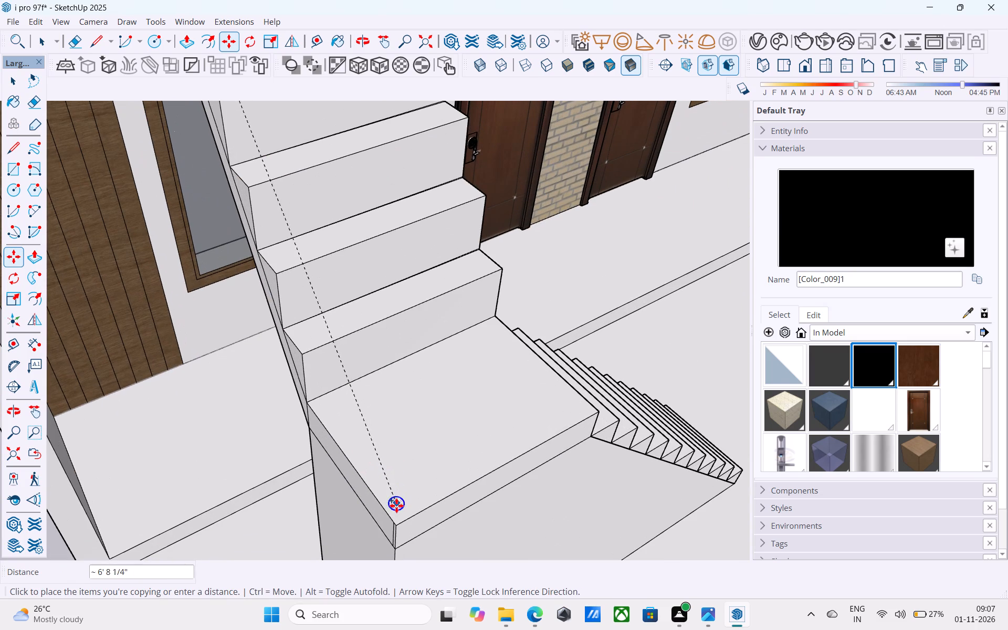
pyautogui.click(396, 507)
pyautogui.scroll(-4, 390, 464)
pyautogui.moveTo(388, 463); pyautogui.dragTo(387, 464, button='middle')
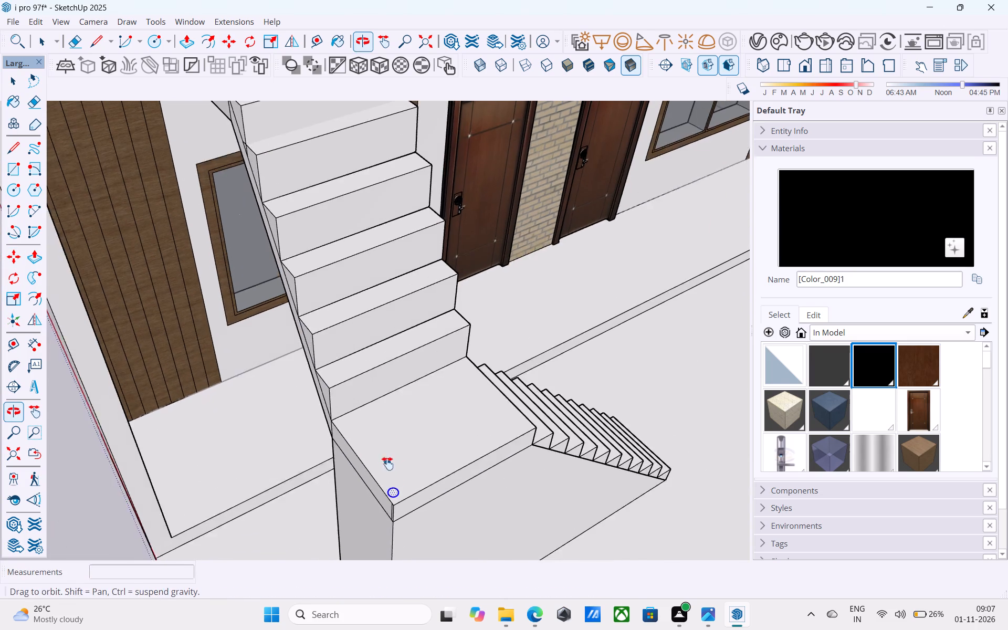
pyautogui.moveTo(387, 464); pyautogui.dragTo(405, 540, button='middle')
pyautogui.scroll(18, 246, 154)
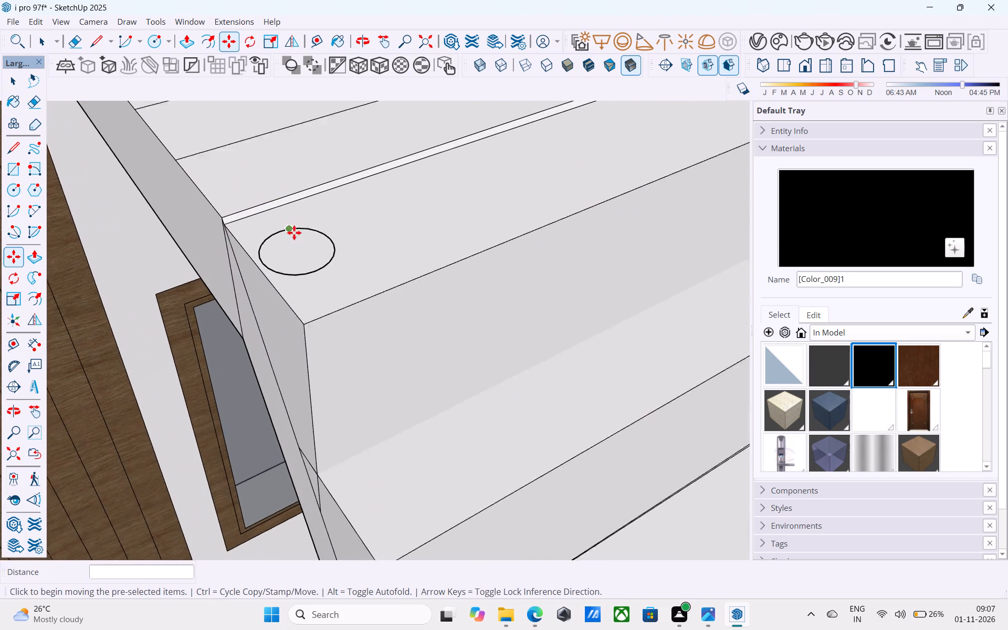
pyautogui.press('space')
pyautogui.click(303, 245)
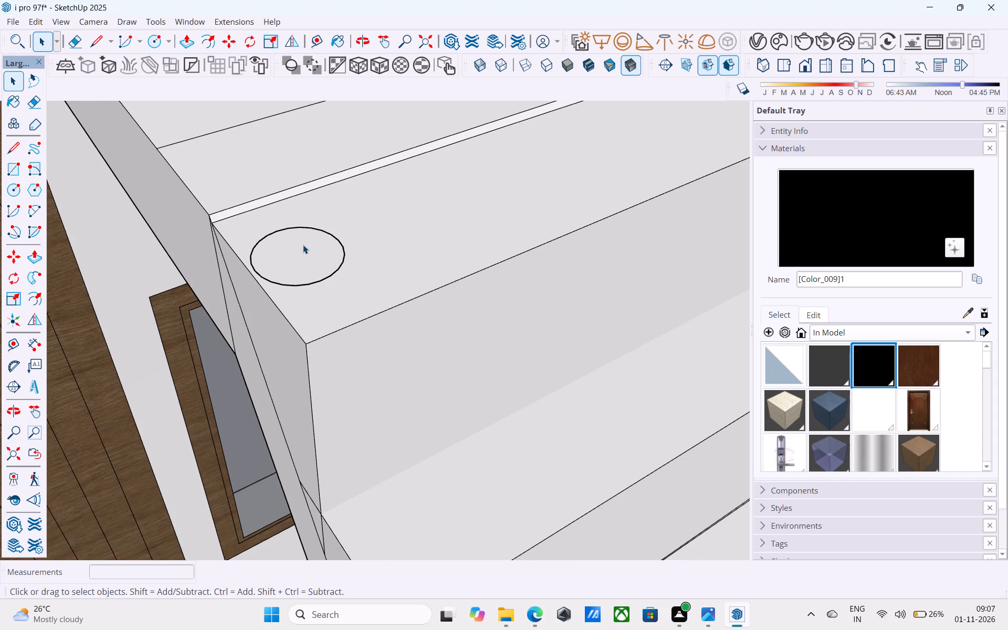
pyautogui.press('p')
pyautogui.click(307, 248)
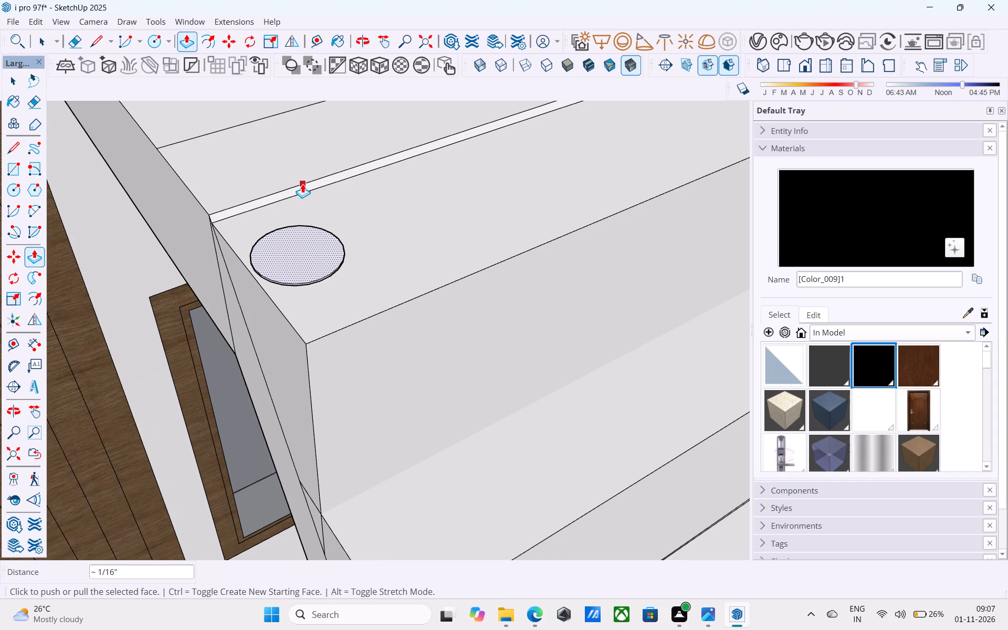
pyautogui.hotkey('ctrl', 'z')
# Extrude the circle on the top step upward 3' to form a railing post.
pyautogui.press('space')
pyautogui.click(309, 246)
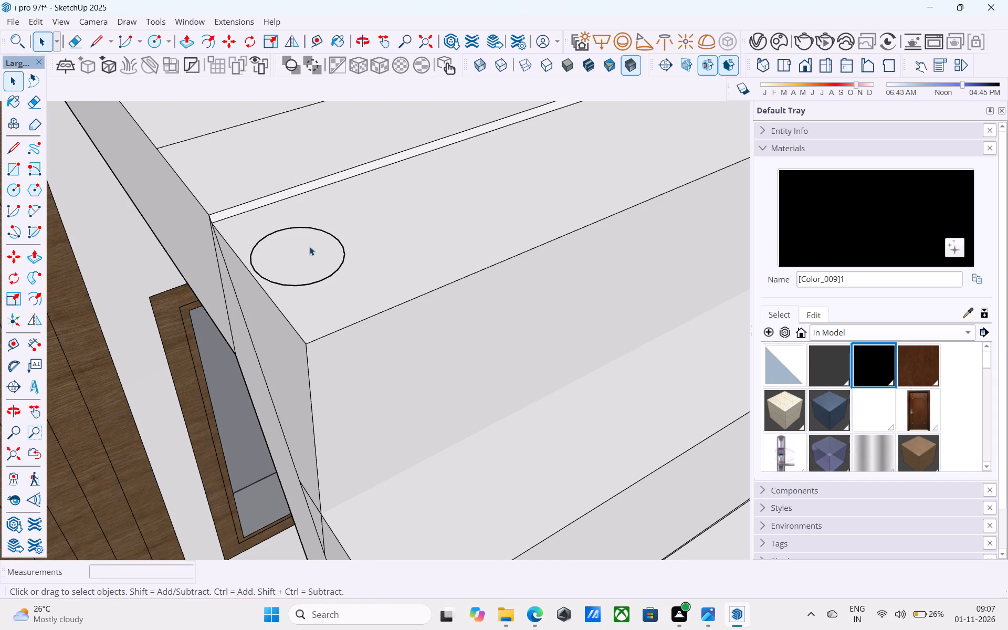
pyautogui.press('p')
pyautogui.click(309, 247)
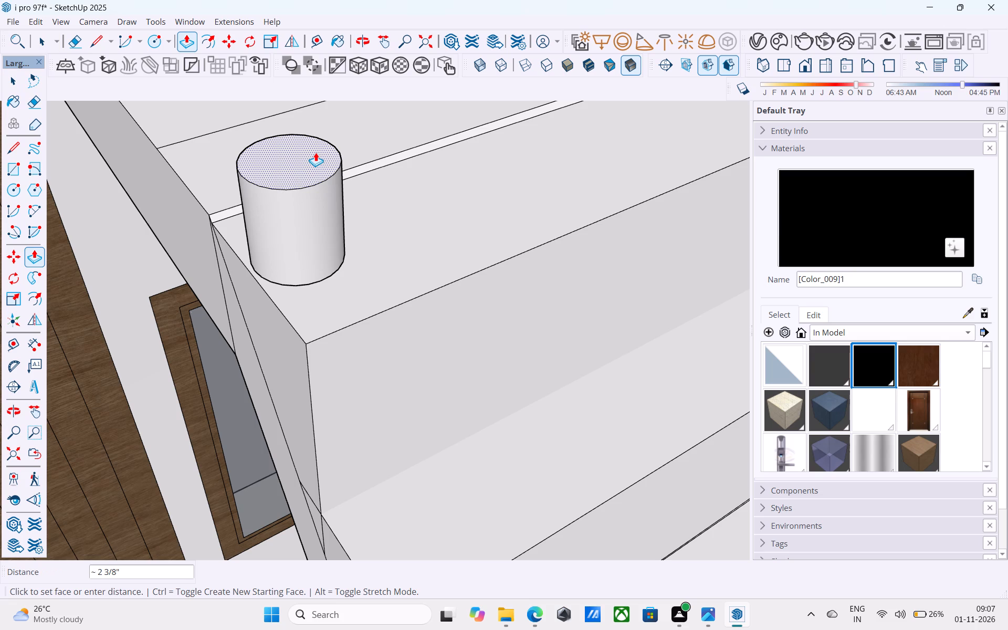
pyautogui.write("3'")
pyautogui.press('Return')
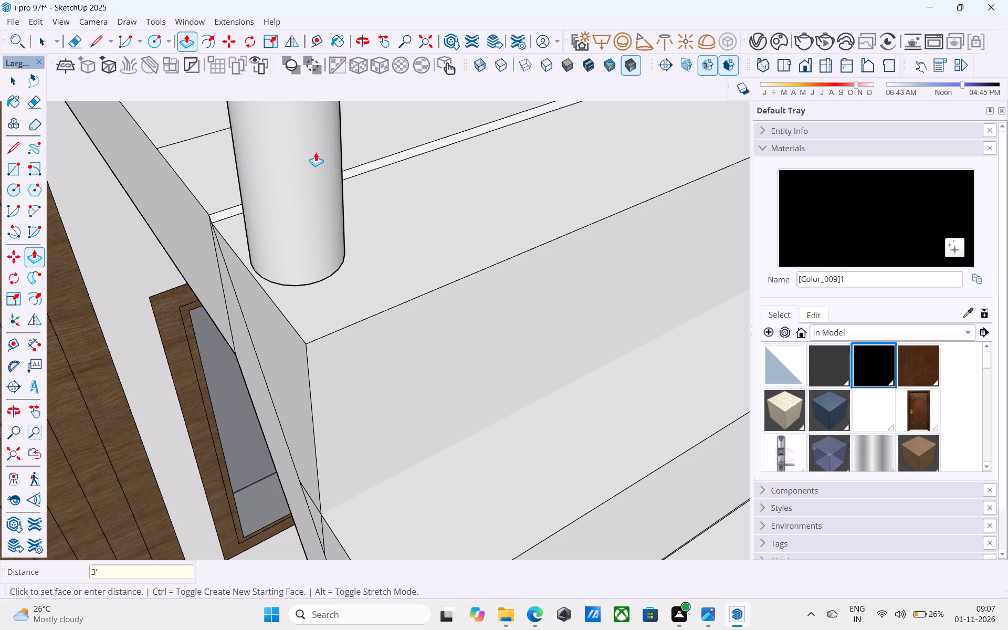
# Extrude the circle on the mid landing upward by the same 3' to form a second railing post.
pyautogui.scroll(-14, 306, 193)
pyautogui.scroll(1, 296, 212)
pyautogui.scroll(-8, 307, 217)
pyautogui.scroll(-7, 369, 231)
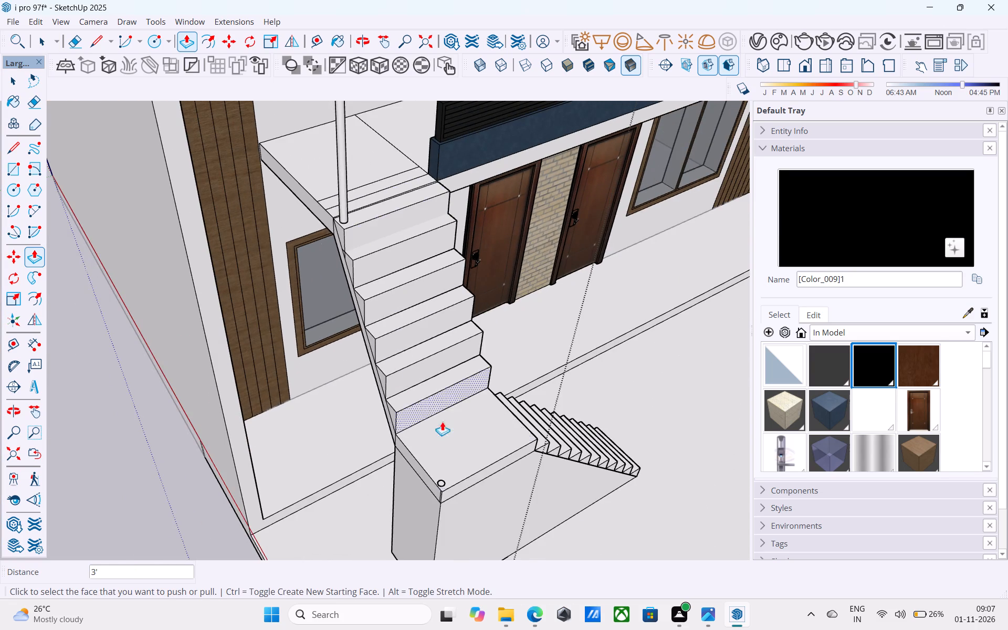
pyautogui.scroll(20, 440, 487)
pyautogui.doubleClick(436, 471)
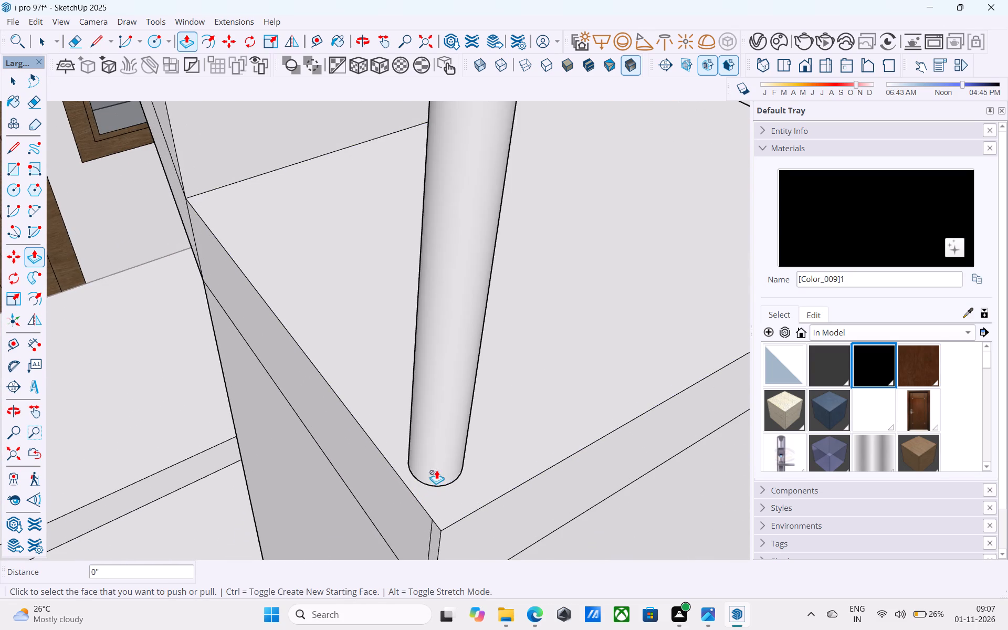
pyautogui.scroll(-20, 436, 470)
pyautogui.scroll(-9, 436, 470)
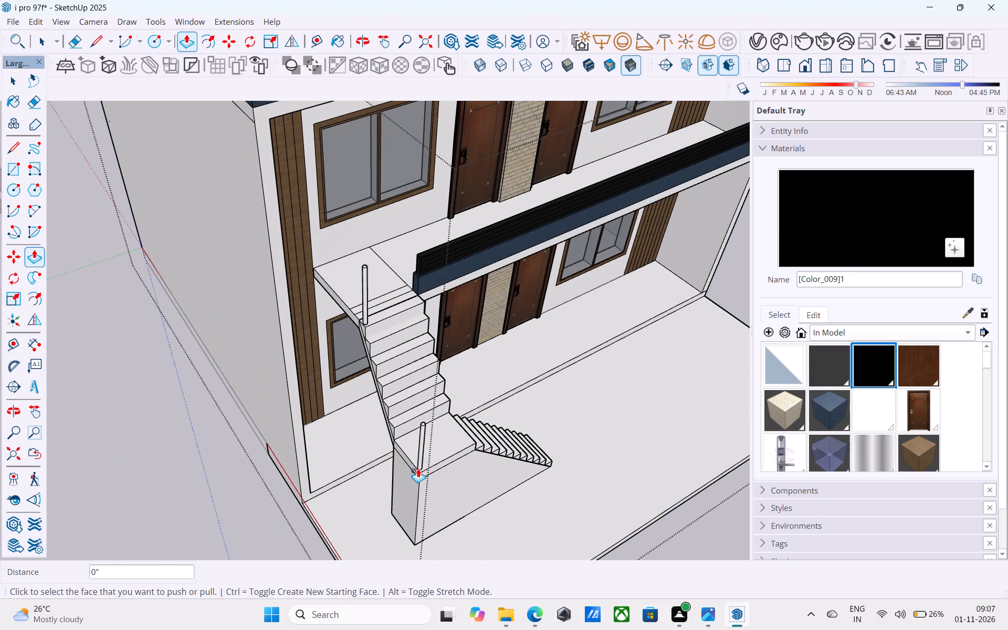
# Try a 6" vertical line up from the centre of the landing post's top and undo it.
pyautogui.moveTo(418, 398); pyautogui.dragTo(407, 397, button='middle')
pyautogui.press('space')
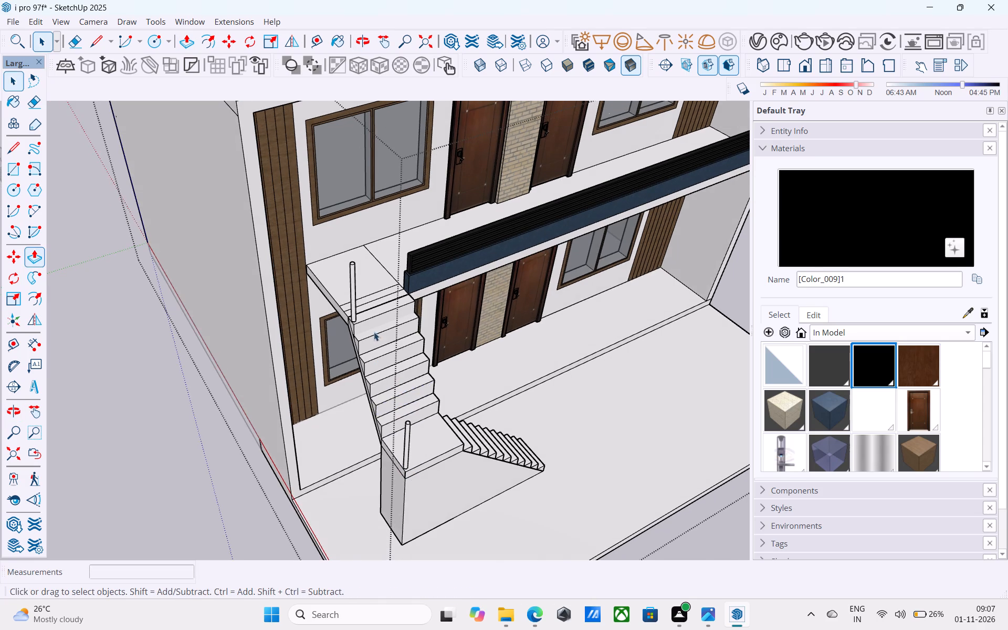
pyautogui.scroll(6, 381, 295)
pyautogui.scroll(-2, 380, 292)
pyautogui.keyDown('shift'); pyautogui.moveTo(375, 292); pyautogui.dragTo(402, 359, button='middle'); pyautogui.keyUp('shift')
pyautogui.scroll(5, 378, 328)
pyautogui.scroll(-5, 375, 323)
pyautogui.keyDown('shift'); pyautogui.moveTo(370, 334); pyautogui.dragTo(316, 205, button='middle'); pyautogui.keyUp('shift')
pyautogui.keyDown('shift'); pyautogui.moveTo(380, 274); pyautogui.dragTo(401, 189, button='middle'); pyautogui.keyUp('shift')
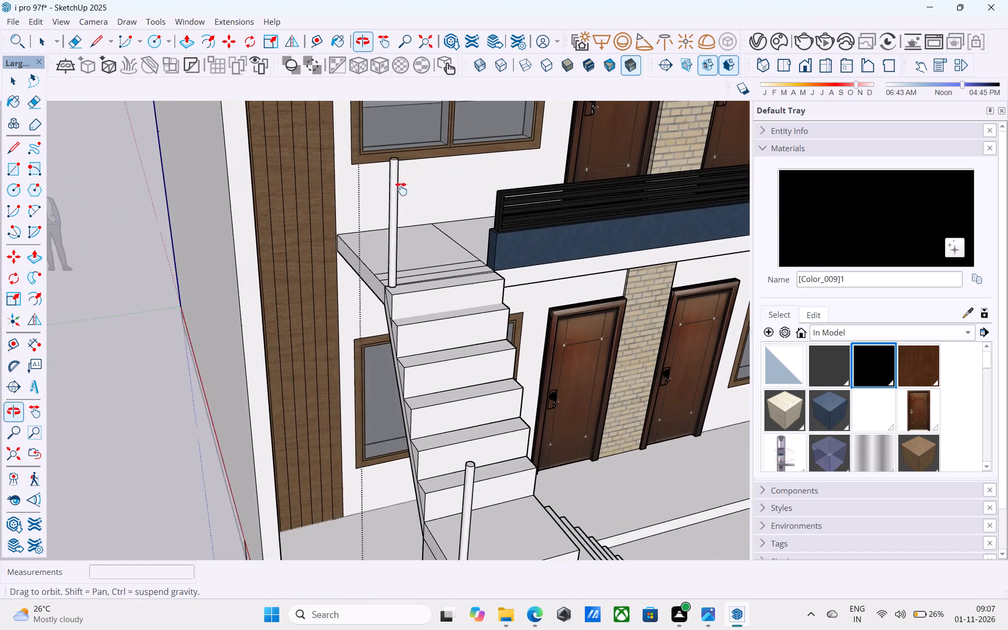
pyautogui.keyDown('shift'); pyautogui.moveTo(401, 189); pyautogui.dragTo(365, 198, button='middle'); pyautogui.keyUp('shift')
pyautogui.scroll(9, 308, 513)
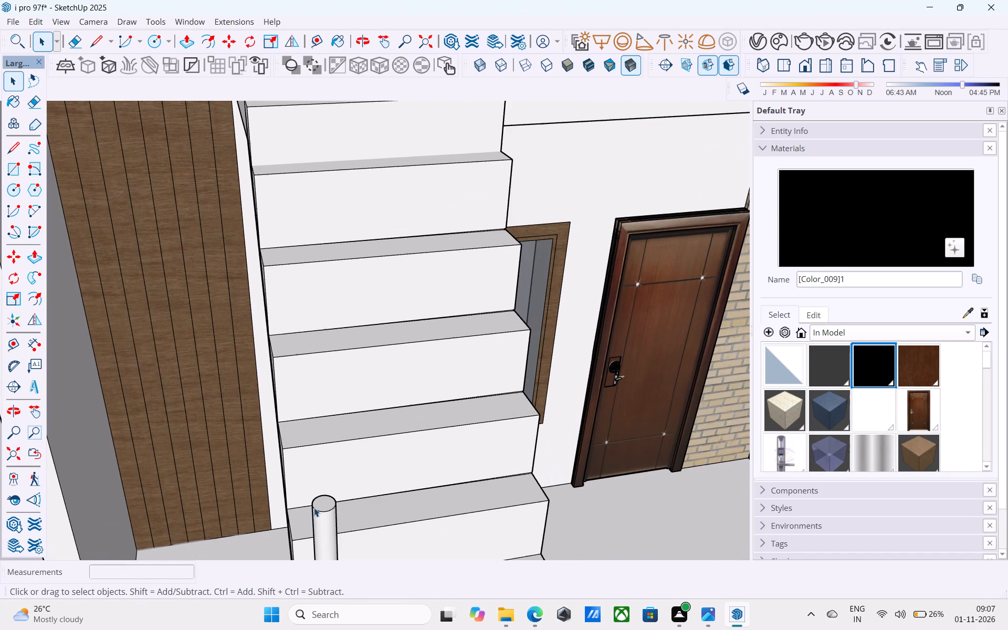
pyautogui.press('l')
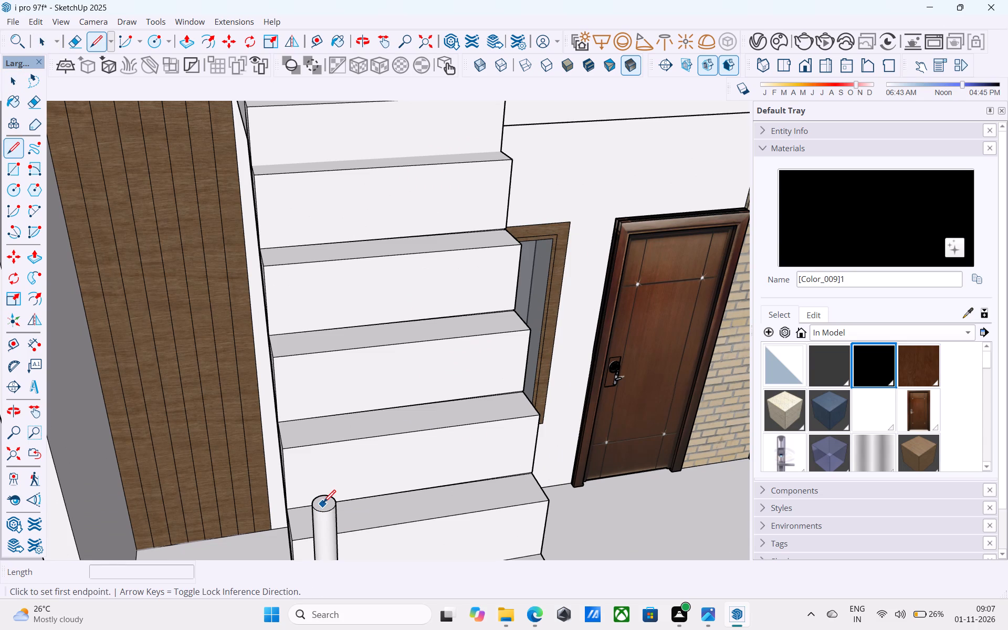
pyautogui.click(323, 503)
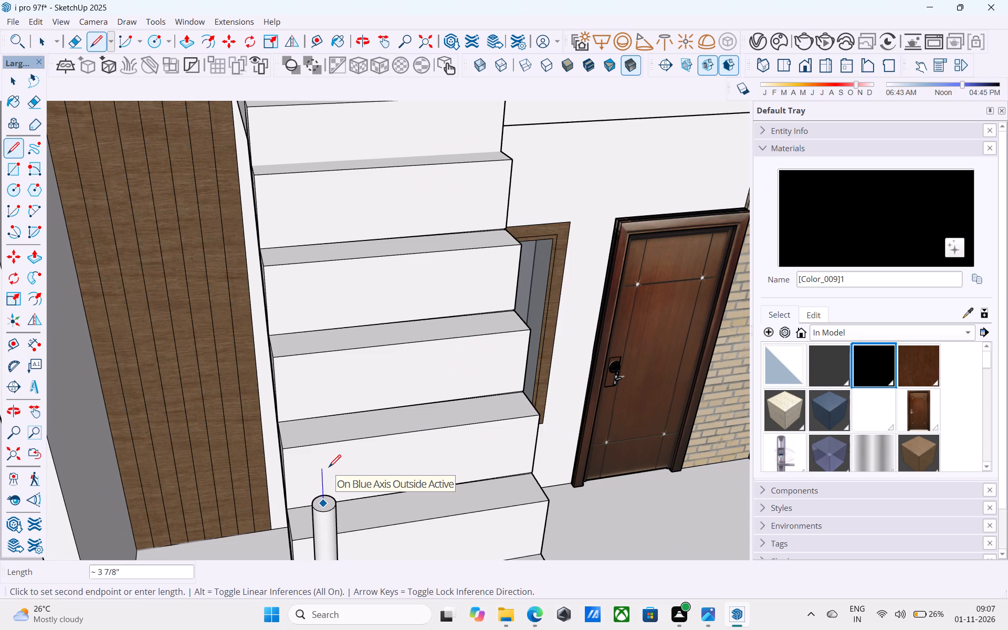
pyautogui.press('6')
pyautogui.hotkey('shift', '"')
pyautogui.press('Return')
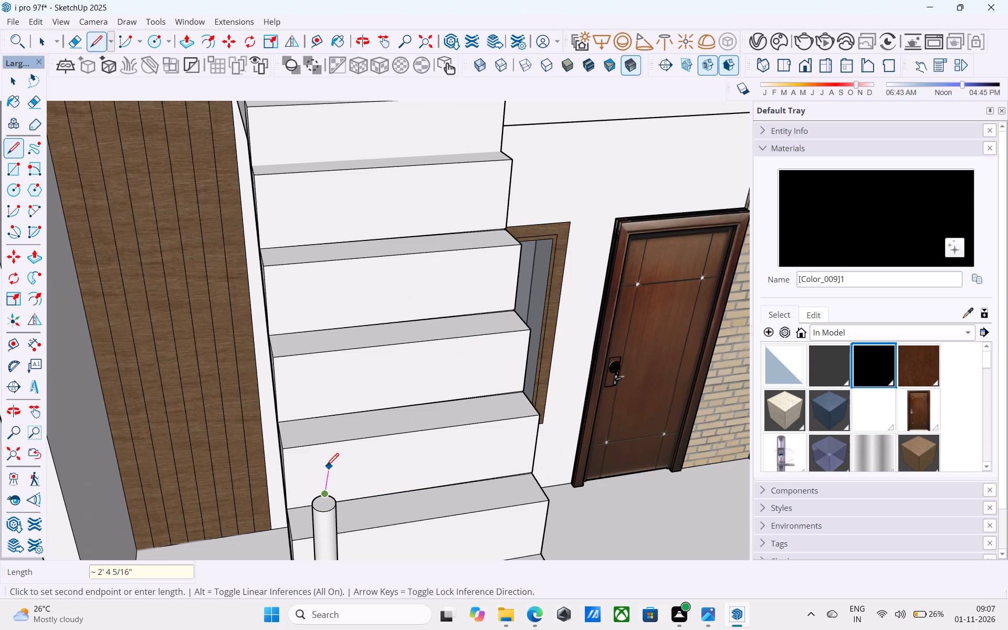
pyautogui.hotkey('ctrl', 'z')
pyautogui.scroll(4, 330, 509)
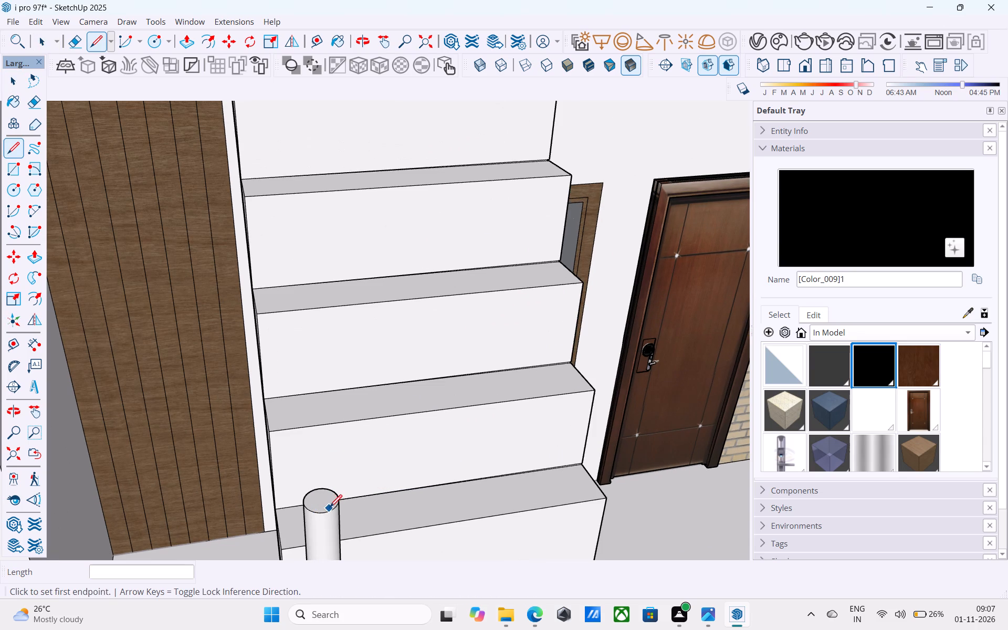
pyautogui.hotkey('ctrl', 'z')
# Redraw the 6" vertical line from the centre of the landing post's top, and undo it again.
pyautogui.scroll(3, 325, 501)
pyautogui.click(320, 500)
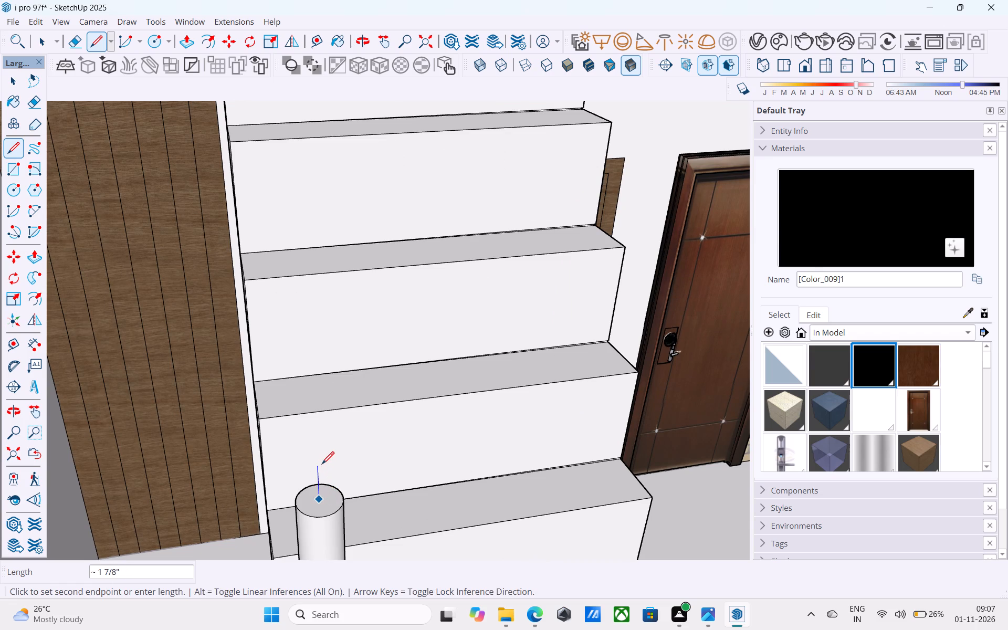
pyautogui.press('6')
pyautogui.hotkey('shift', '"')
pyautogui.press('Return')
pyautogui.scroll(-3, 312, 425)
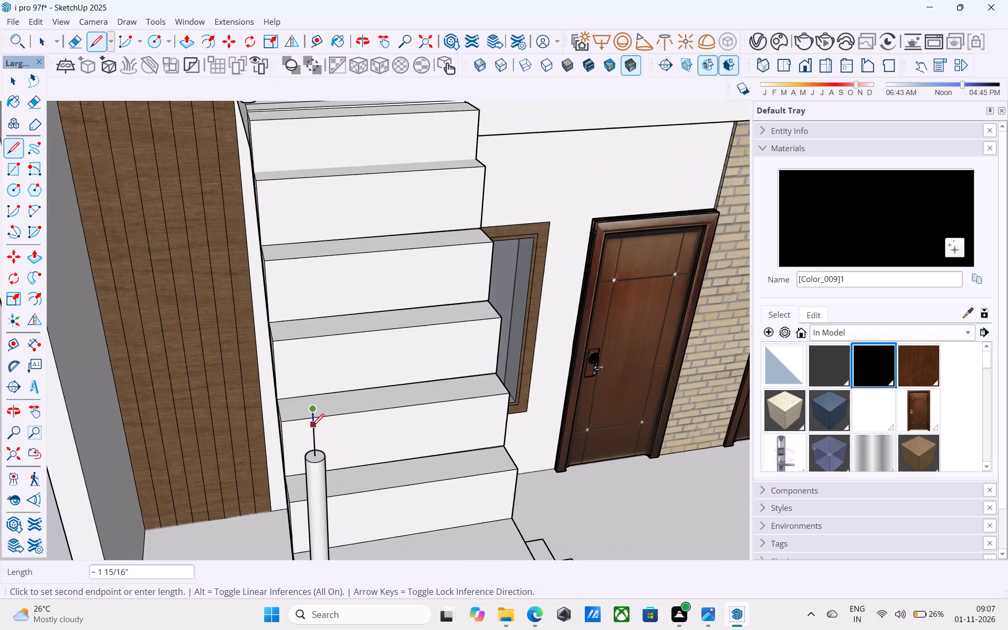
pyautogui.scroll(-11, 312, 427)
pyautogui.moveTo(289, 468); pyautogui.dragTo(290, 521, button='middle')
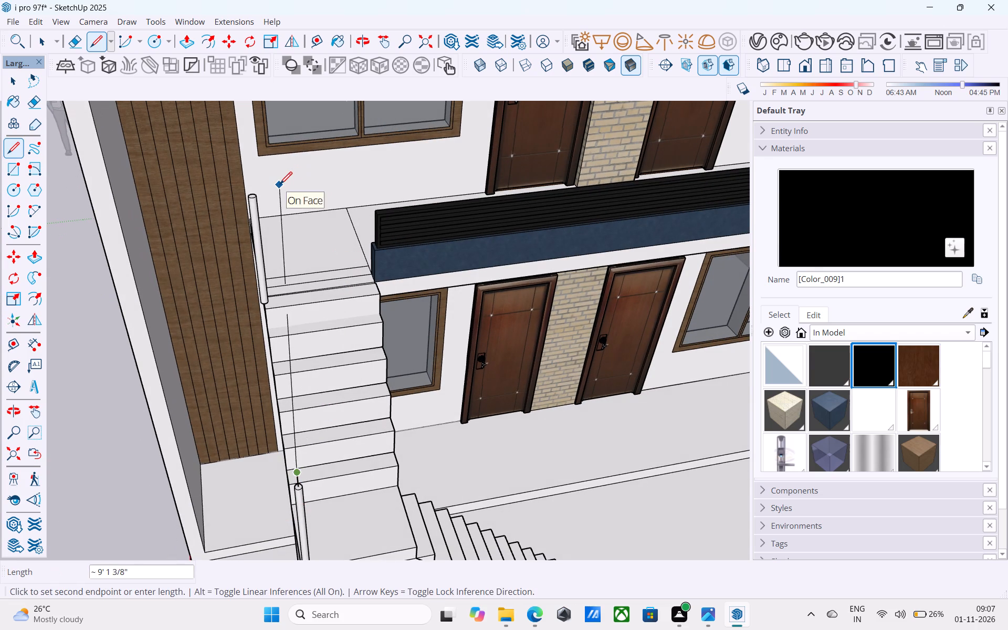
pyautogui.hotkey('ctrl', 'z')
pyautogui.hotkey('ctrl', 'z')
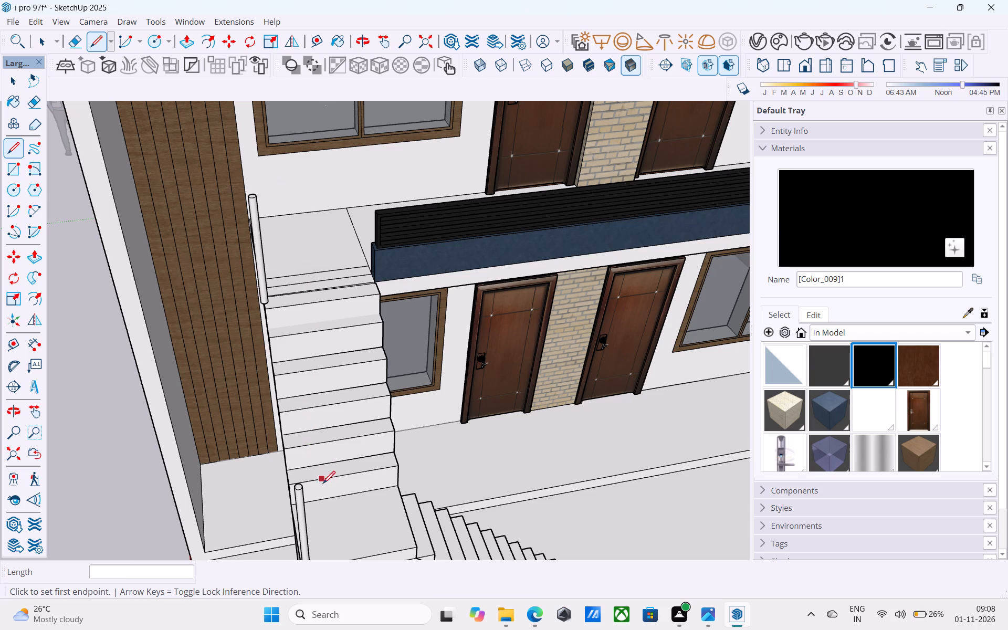
# Move the railing post on the upper flight's top step to the step's outer edge.
pyautogui.scroll(-6, 318, 453)
pyautogui.keyDown('shift'); pyautogui.moveTo(361, 458); pyautogui.dragTo(249, 451, button='middle'); pyautogui.keyUp('shift')
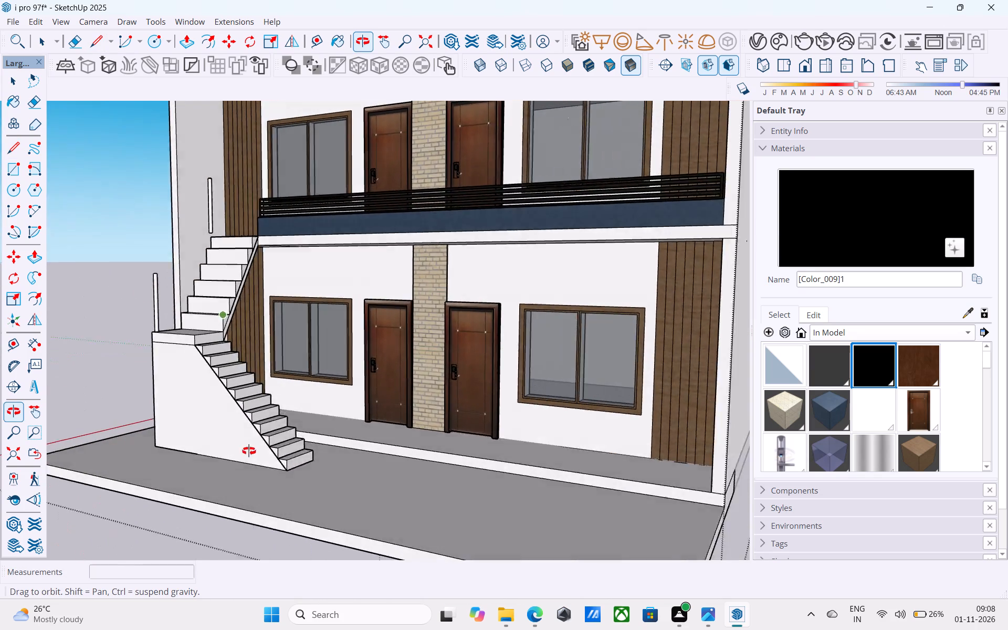
pyautogui.keyDown('shift'); pyautogui.moveTo(249, 451); pyautogui.dragTo(234, 464, button='middle'); pyautogui.keyUp('shift')
pyautogui.scroll(5, 200, 289)
pyautogui.keyDown('shift'); pyautogui.moveTo(199, 278); pyautogui.dragTo(271, 442, button='middle'); pyautogui.keyUp('shift')
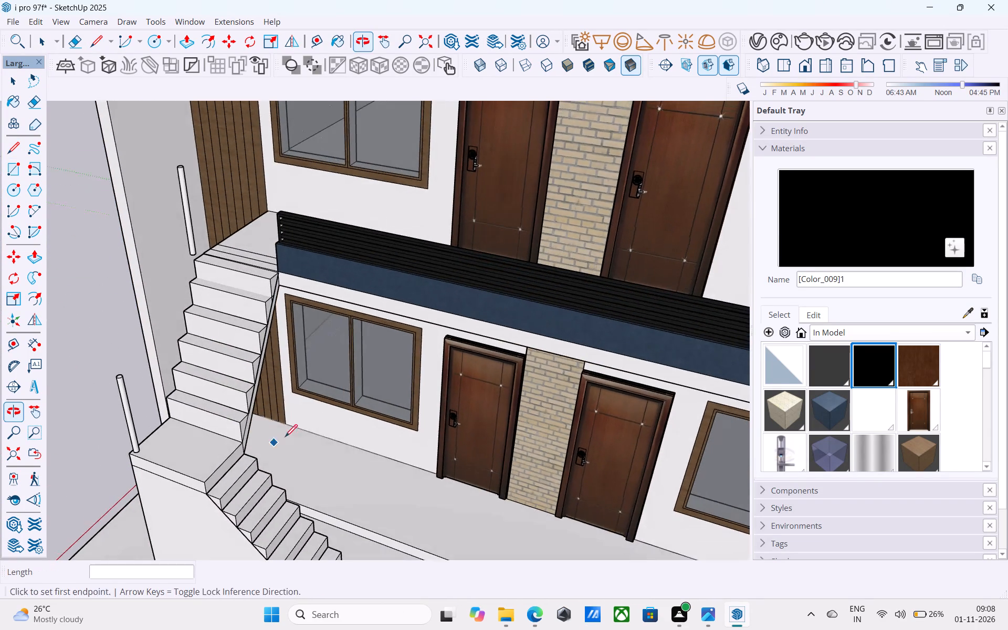
pyautogui.moveTo(199, 203); pyautogui.dragTo(339, 305, button='middle')
pyautogui.moveTo(627, 372); pyautogui.dragTo(503, 287, button='middle')
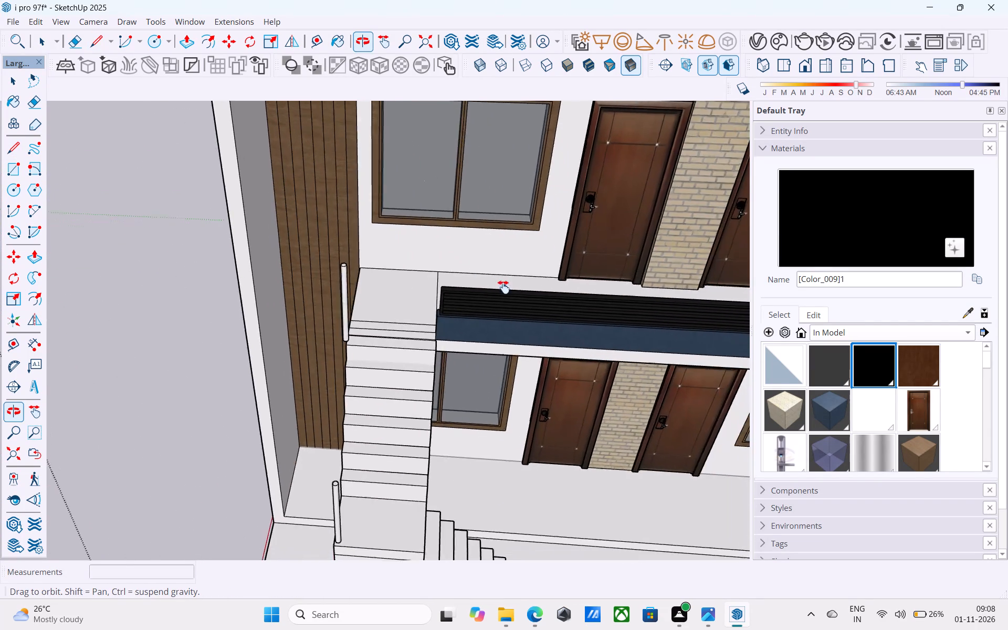
pyautogui.moveTo(503, 287); pyautogui.dragTo(745, 254, button='middle')
pyautogui.scroll(1, 514, 289)
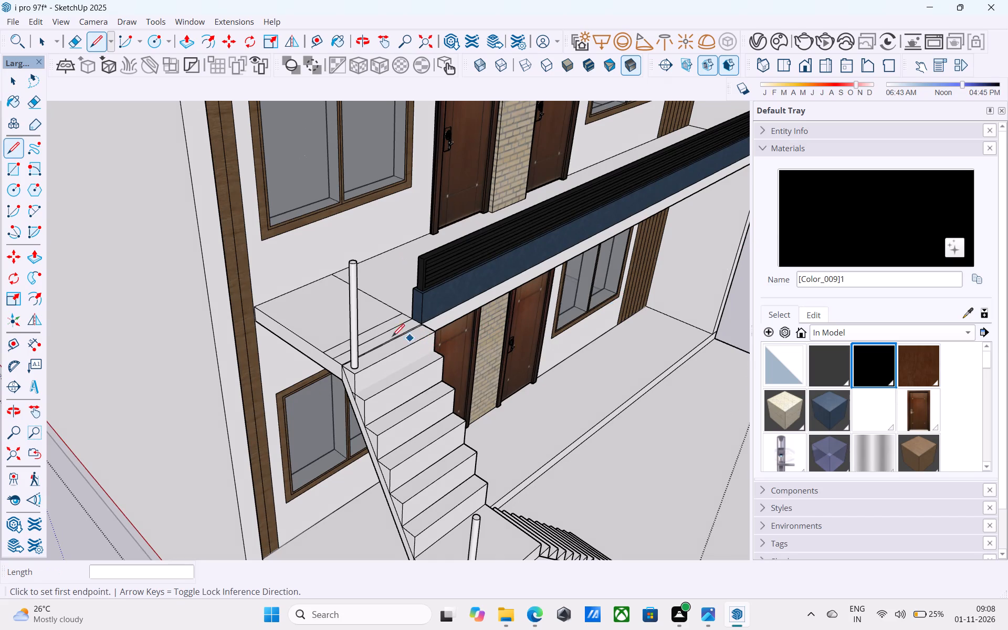
pyautogui.press('space')
pyautogui.scroll(6, 350, 358)
pyautogui.click(355, 362)
pyautogui.scroll(13, 356, 373)
pyautogui.press('m')
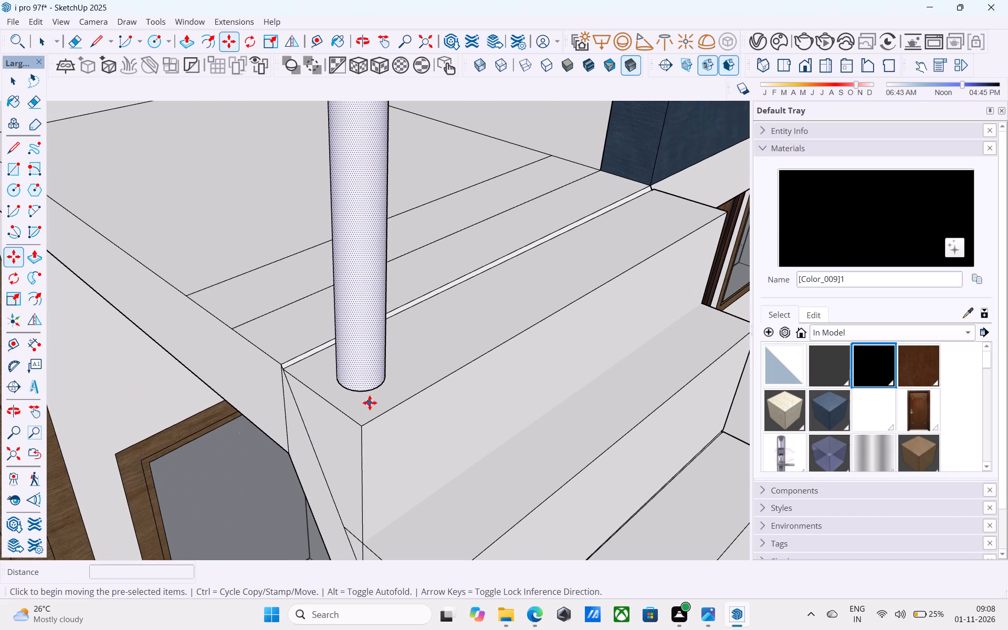
pyautogui.click(366, 393)
pyautogui.scroll(15, 345, 393)
pyautogui.moveTo(388, 366); pyautogui.dragTo(453, 257, button='middle')
pyautogui.scroll(4, 397, 414)
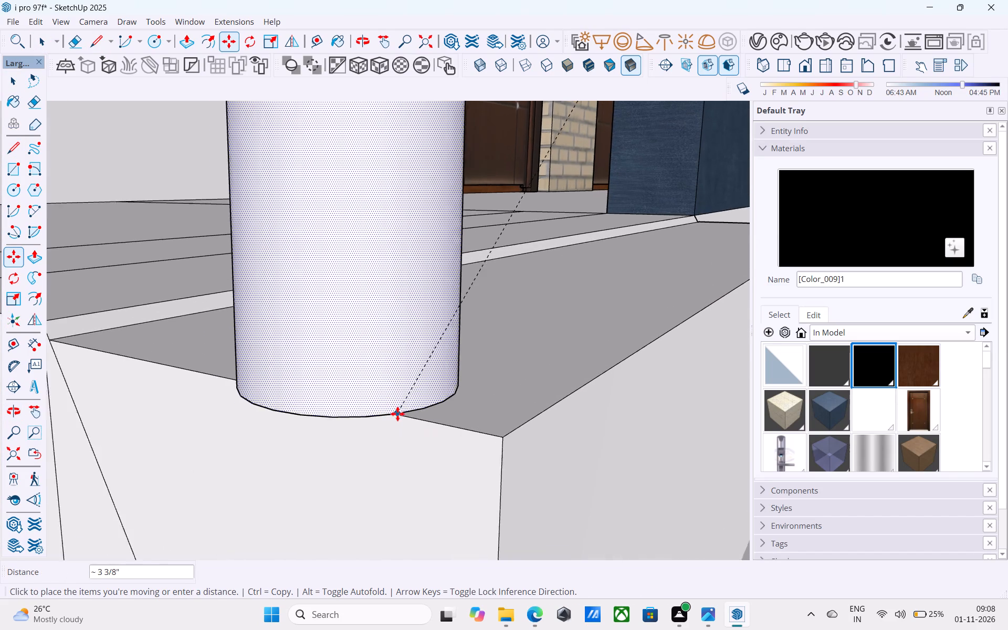
pyautogui.scroll(2, 397, 414)
pyautogui.moveTo(324, 396); pyautogui.dragTo(68, 402, button='middle')
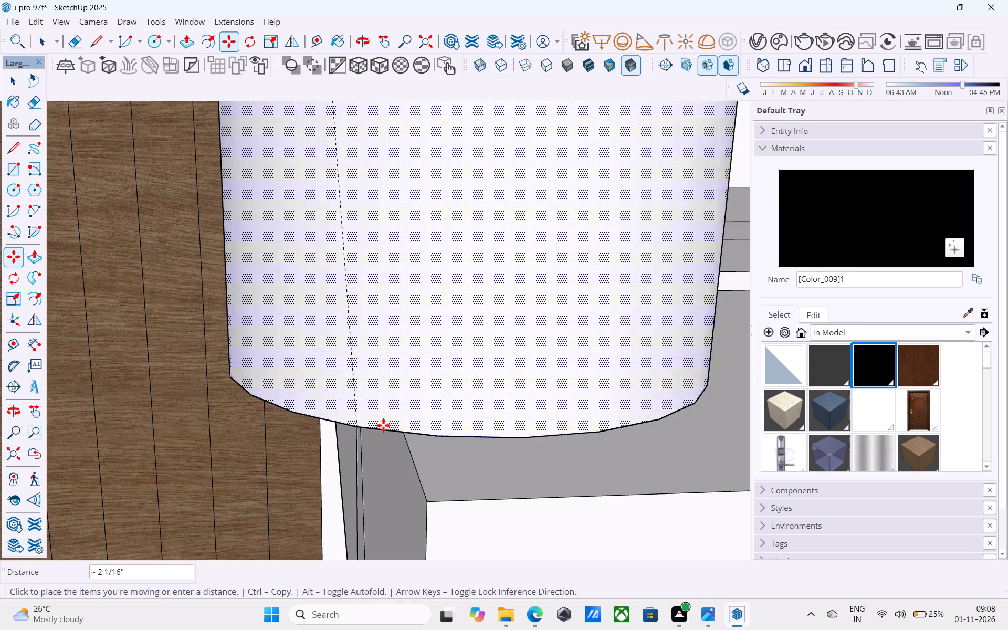
pyautogui.click(511, 392)
# Shift the top-step post about 4 5/16" inward along the step and about 2 1/16" back from the front edge.
pyautogui.scroll(-16, 421, 328)
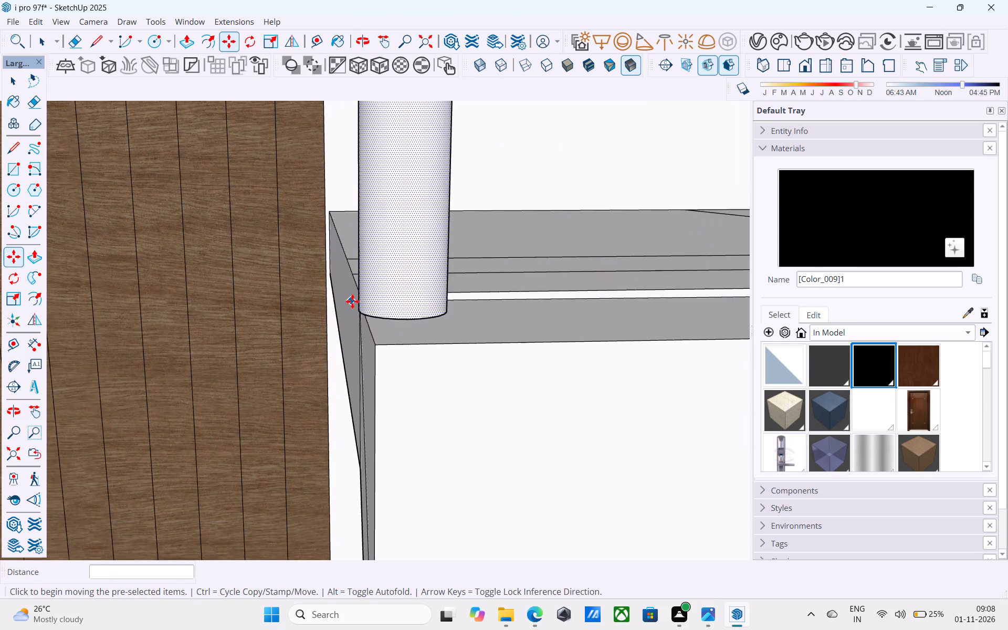
pyautogui.scroll(-3, 352, 301)
pyautogui.moveTo(385, 311); pyautogui.dragTo(227, 371, button='middle')
pyautogui.scroll(-11, 350, 301)
pyautogui.moveTo(446, 329); pyautogui.dragTo(445, 329, button='middle')
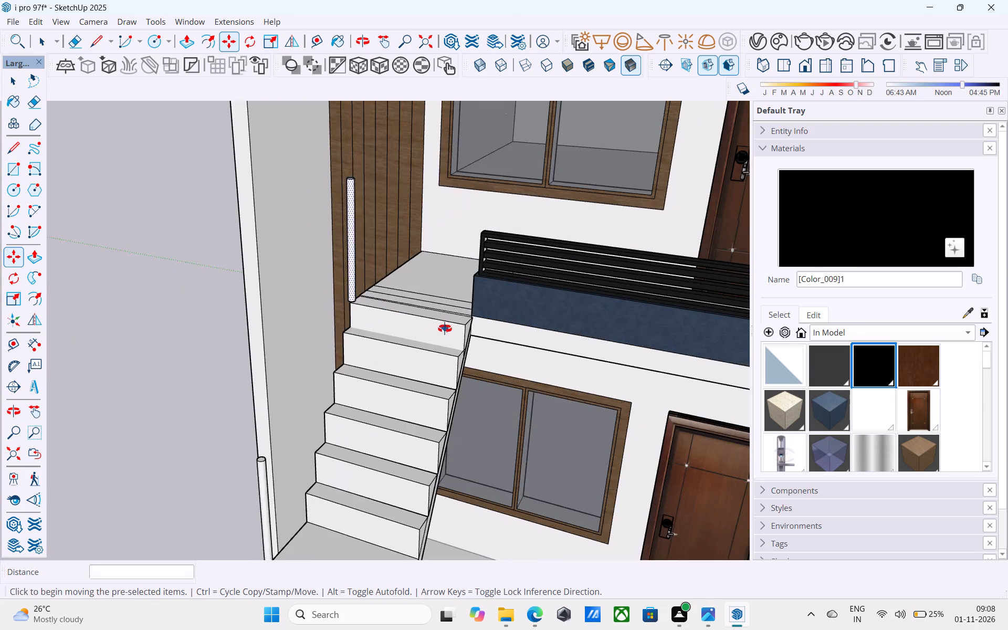
pyautogui.moveTo(445, 329); pyautogui.dragTo(352, 354, button='middle')
pyautogui.scroll(9, 460, 340)
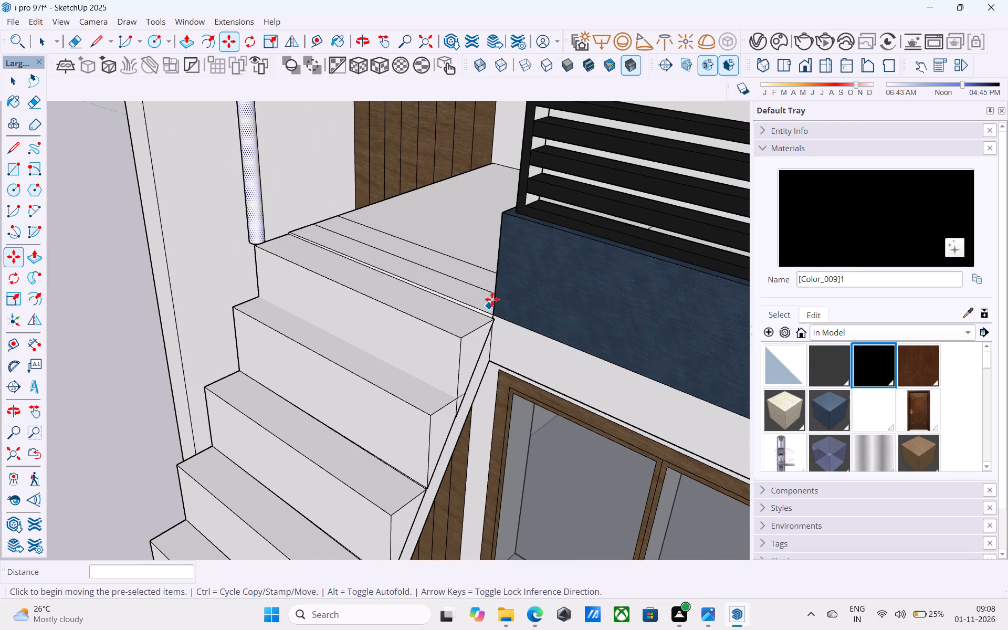
pyautogui.click(510, 273)
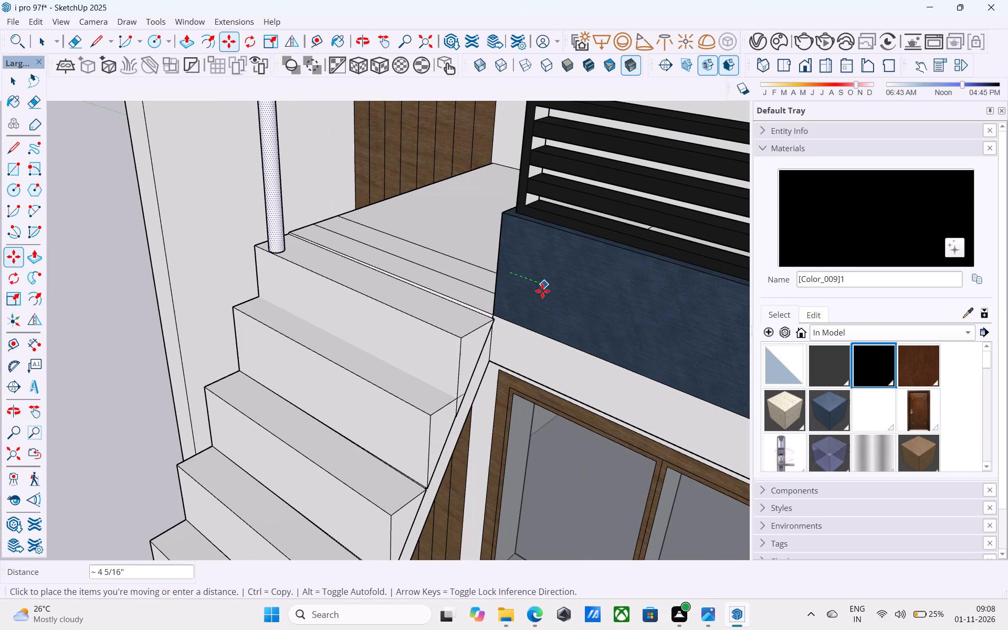
pyautogui.click(544, 293)
pyautogui.scroll(4, 497, 337)
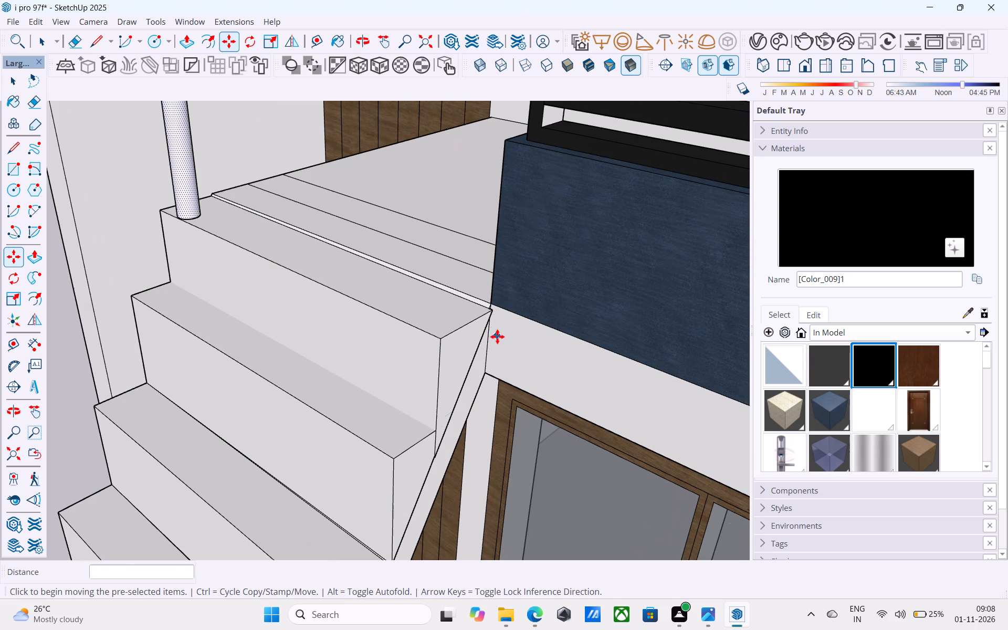
pyautogui.click(451, 337)
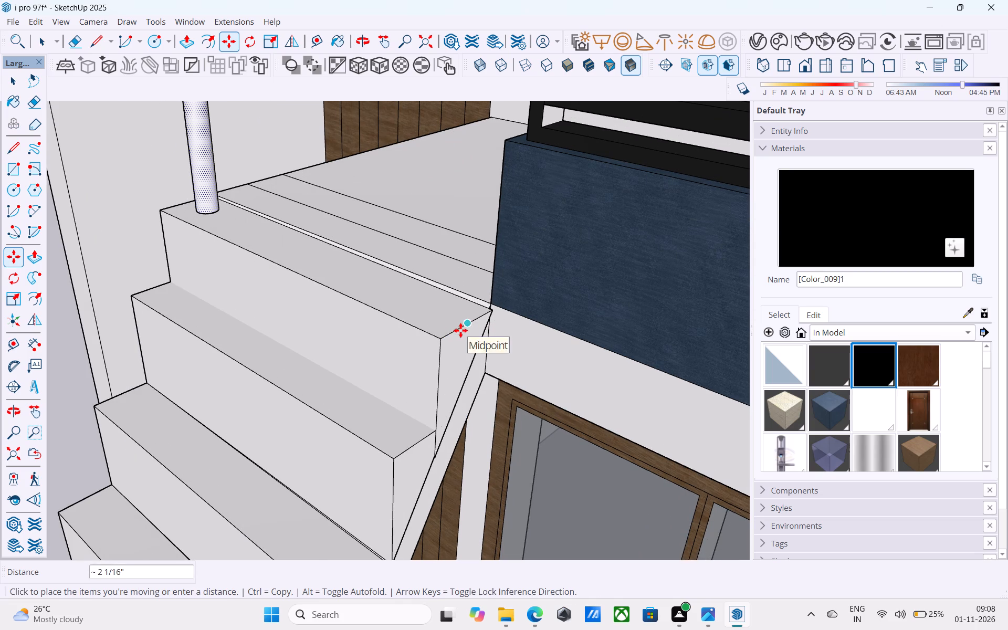
pyautogui.click(458, 330)
# Nudge the top-step post about 1" back toward the outer side, and slightly further with a second small move.
pyautogui.moveTo(424, 337); pyautogui.dragTo(517, 346, button='middle')
pyautogui.scroll(-8, 526, 339)
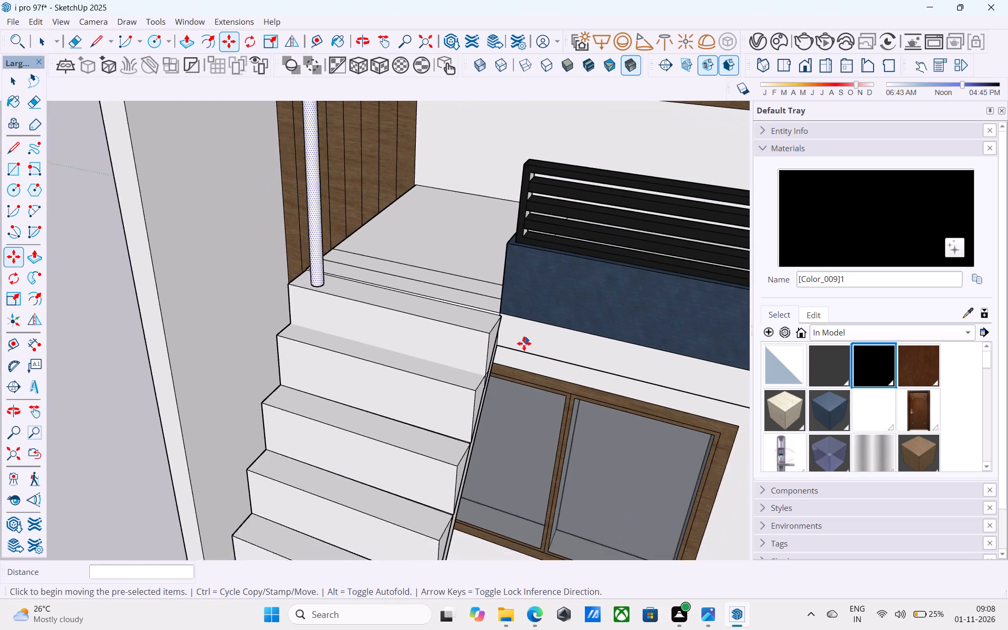
pyautogui.scroll(4, 515, 343)
pyautogui.click(475, 332)
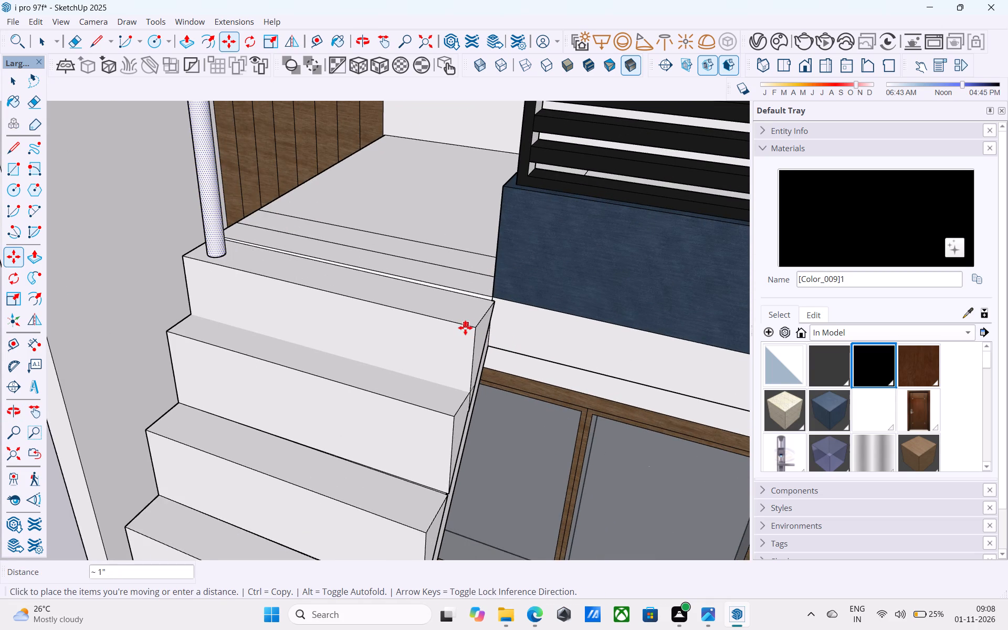
pyautogui.click(464, 328)
pyautogui.scroll(-12, 469, 320)
pyautogui.press('space')
pyautogui.moveTo(478, 310); pyautogui.dragTo(534, 299, button='middle')
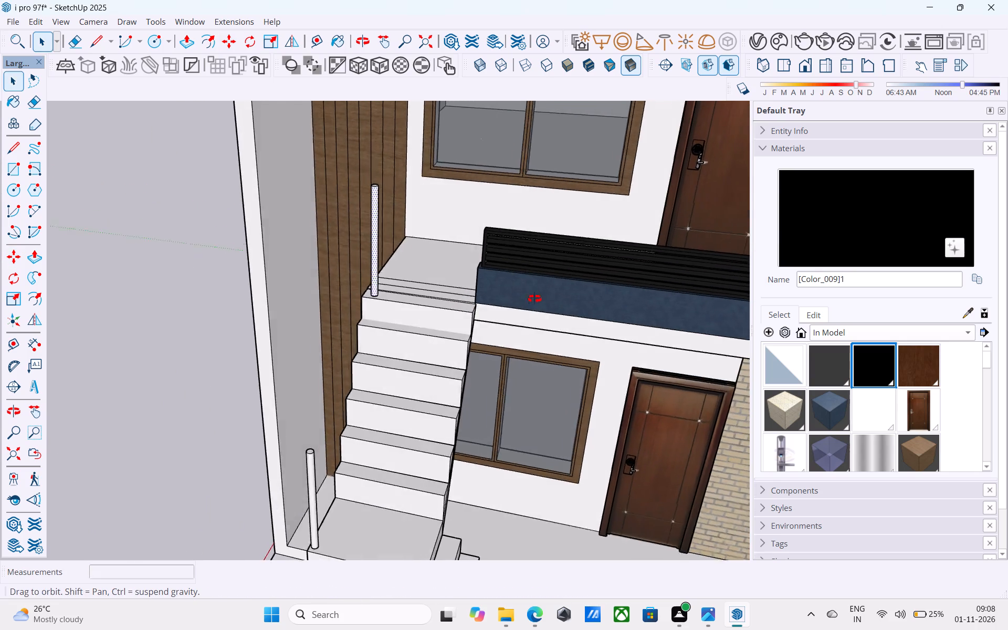
pyautogui.moveTo(534, 299); pyautogui.dragTo(653, 340, button='middle')
pyautogui.scroll(3, 481, 274)
pyautogui.moveTo(465, 293); pyautogui.dragTo(450, 283, button='middle')
pyautogui.press('m')
pyautogui.scroll(4, 446, 291)
pyautogui.click(456, 304)
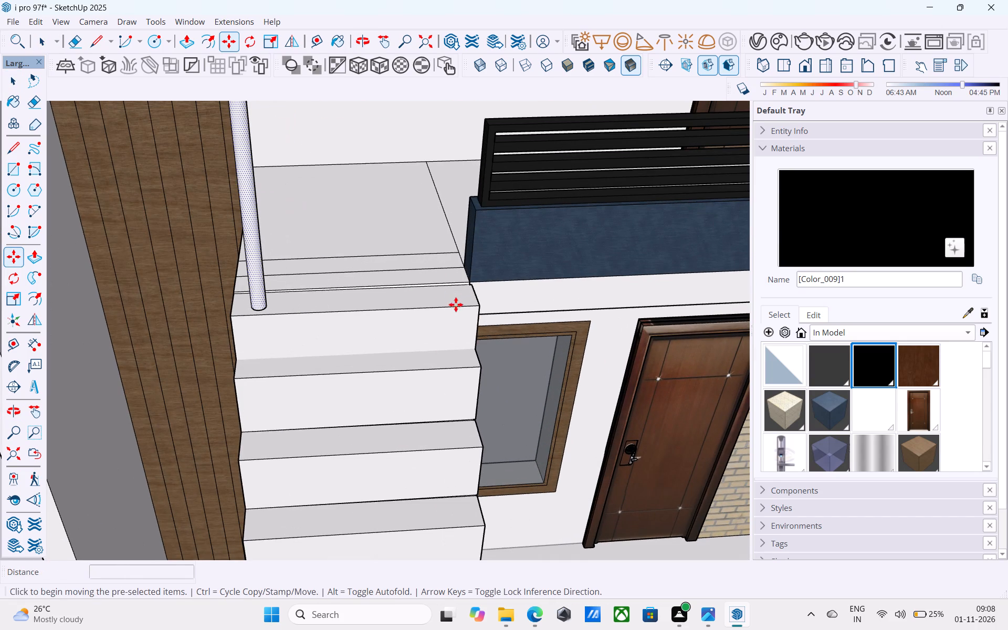
pyautogui.click(444, 307)
pyautogui.scroll(-11, 445, 301)
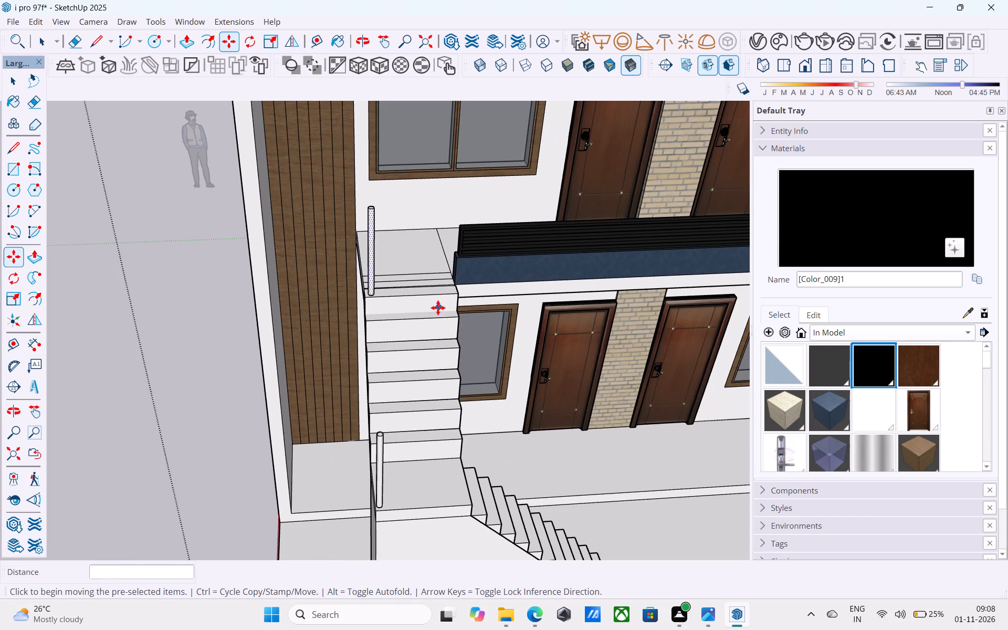
pyautogui.press('space')
# Draw a line from the outer edge of the landing post's top to the top-step post's top.
pyautogui.moveTo(417, 335); pyautogui.dragTo(404, 355, button='middle')
pyautogui.press('l')
pyautogui.scroll(6, 354, 458)
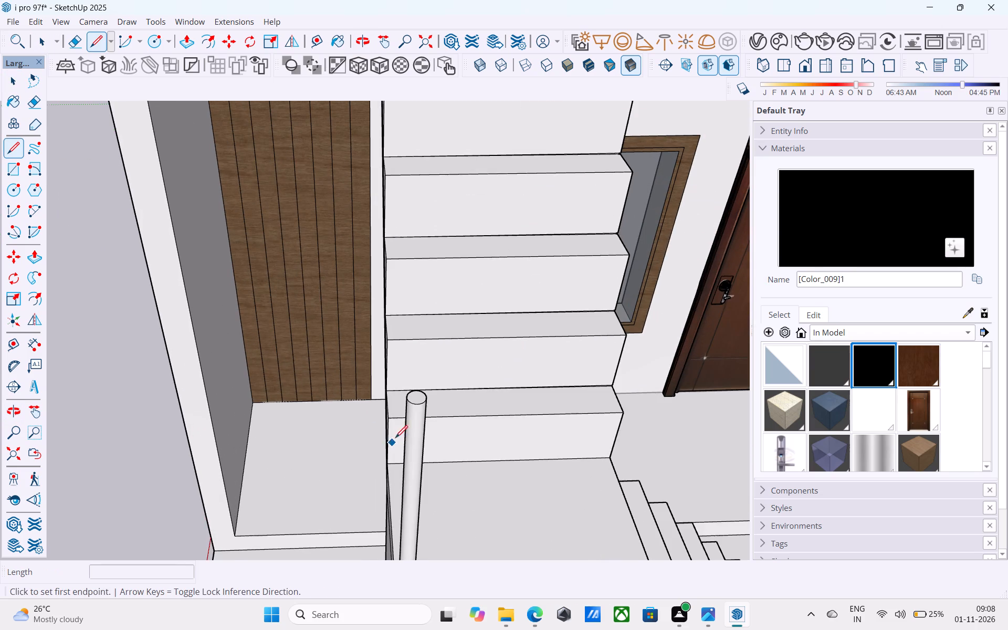
pyautogui.click(408, 399)
pyautogui.scroll(-5, 403, 380)
pyautogui.moveTo(403, 380); pyautogui.dragTo(411, 573, button='middle')
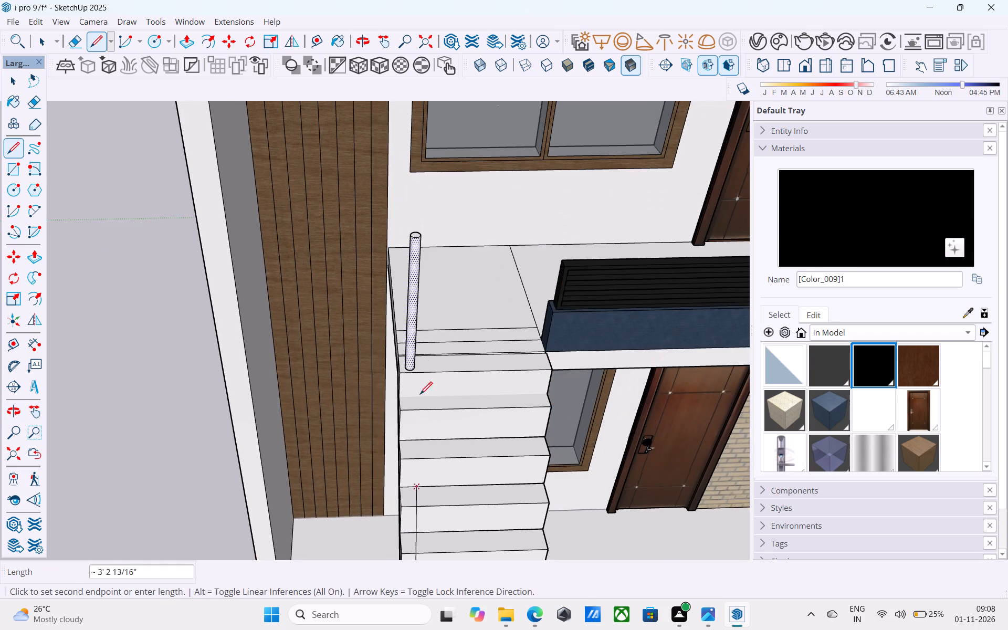
pyautogui.scroll(4, 398, 246)
pyautogui.click(421, 221)
pyautogui.scroll(-5, 411, 211)
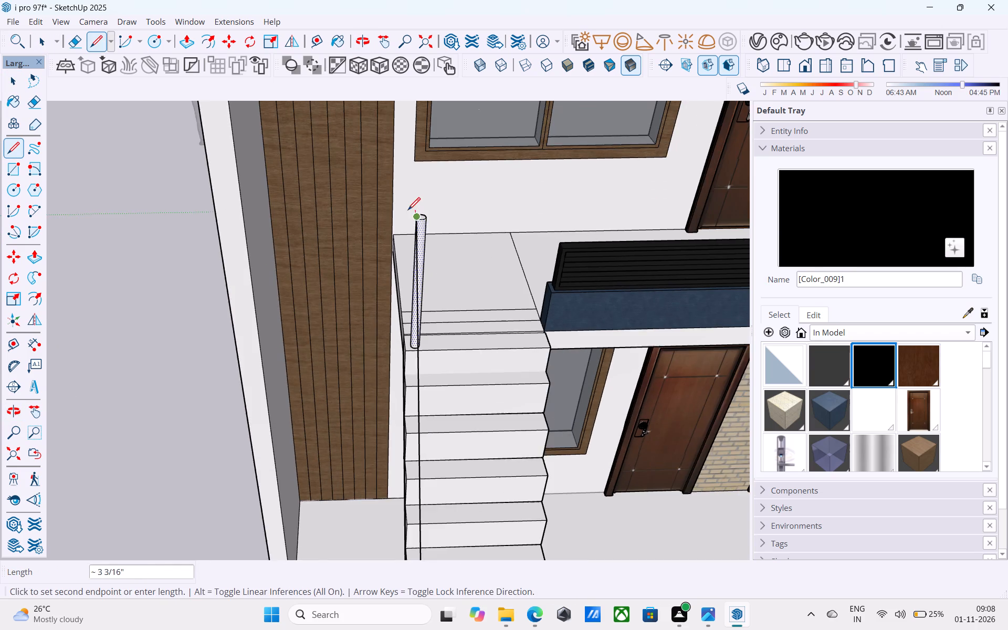
pyautogui.scroll(-3, 407, 402)
pyautogui.moveTo(424, 444); pyautogui.dragTo(392, 316, button='middle')
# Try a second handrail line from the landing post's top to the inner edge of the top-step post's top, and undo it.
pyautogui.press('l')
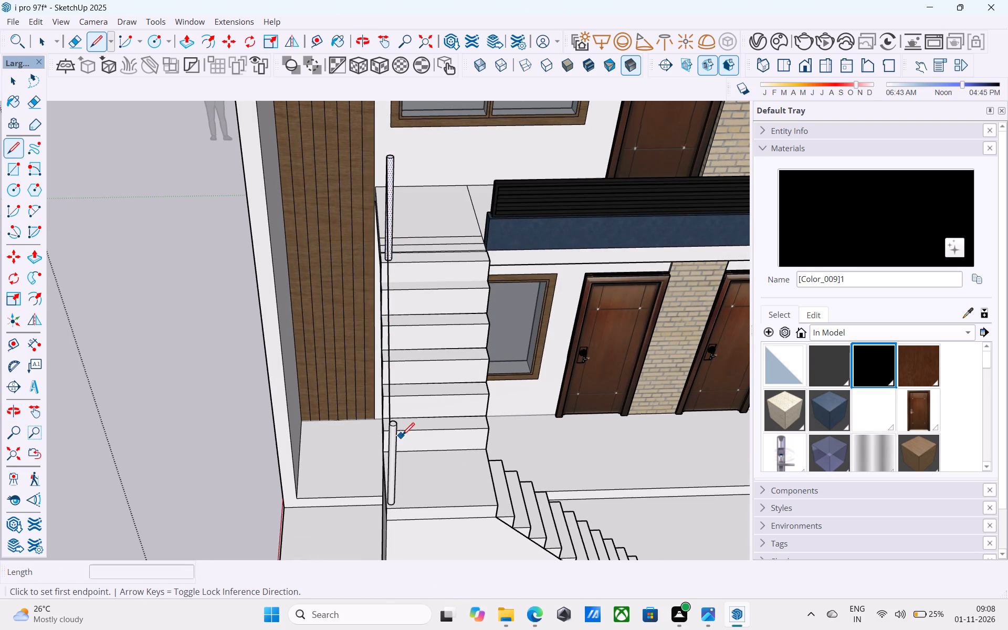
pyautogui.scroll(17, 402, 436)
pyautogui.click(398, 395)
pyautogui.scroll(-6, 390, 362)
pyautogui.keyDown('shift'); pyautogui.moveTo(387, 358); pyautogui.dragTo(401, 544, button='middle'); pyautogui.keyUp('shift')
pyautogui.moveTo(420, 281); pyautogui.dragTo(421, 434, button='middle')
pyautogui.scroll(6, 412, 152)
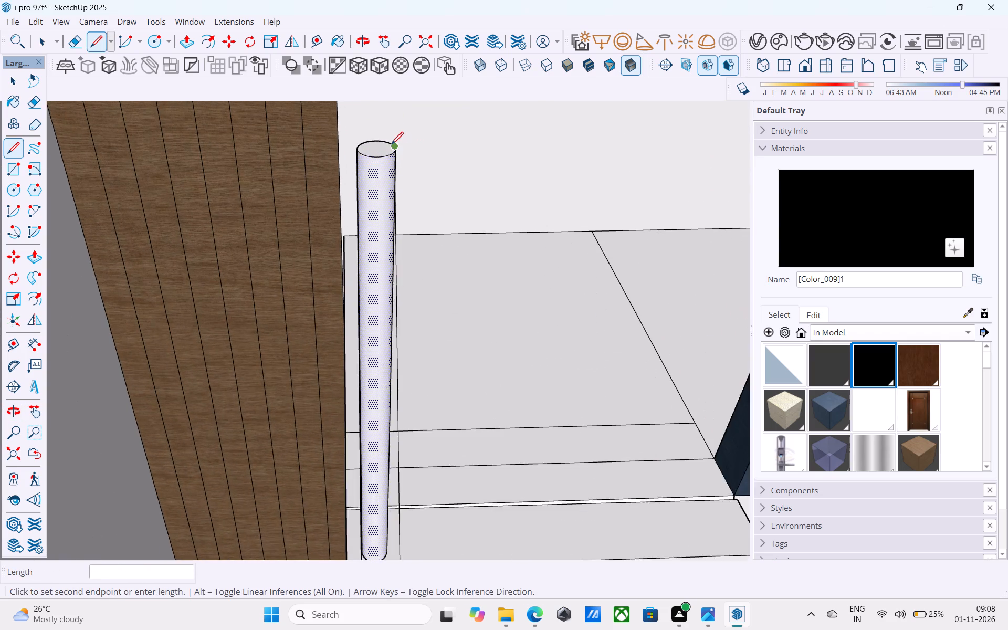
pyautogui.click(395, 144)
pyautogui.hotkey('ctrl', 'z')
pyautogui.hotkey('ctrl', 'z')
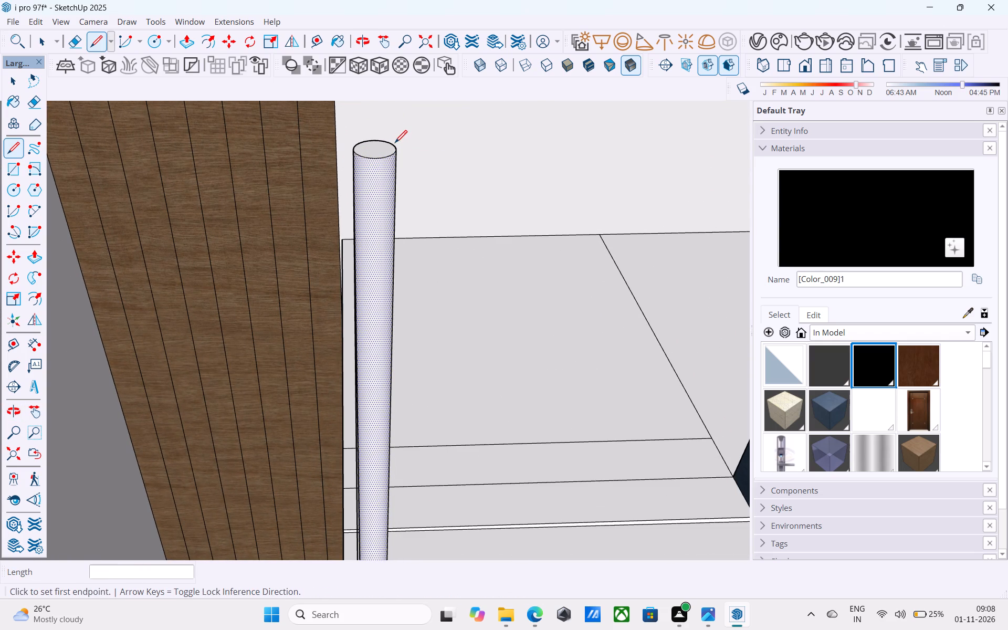
# Draw a line about 6' 7 11/16" long from the inner edge of the top-step post's top down to the landing post's top inner edge.
pyautogui.click(397, 149)
pyautogui.scroll(-10, 398, 147)
pyautogui.keyDown('shift'); pyautogui.moveTo(407, 337); pyautogui.dragTo(404, 187, button='middle'); pyautogui.keyUp('shift')
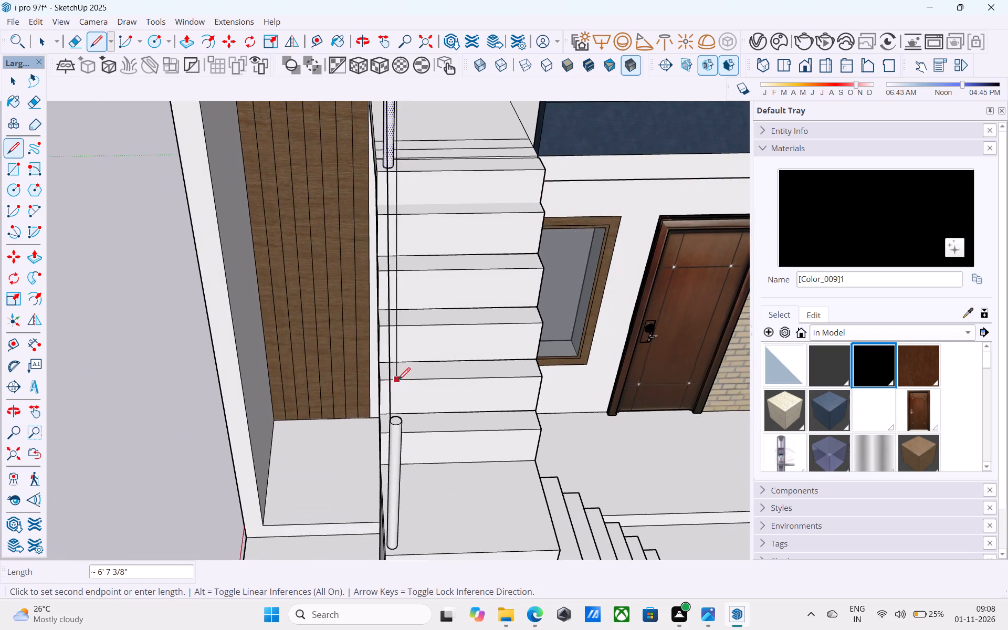
pyautogui.scroll(15, 398, 424)
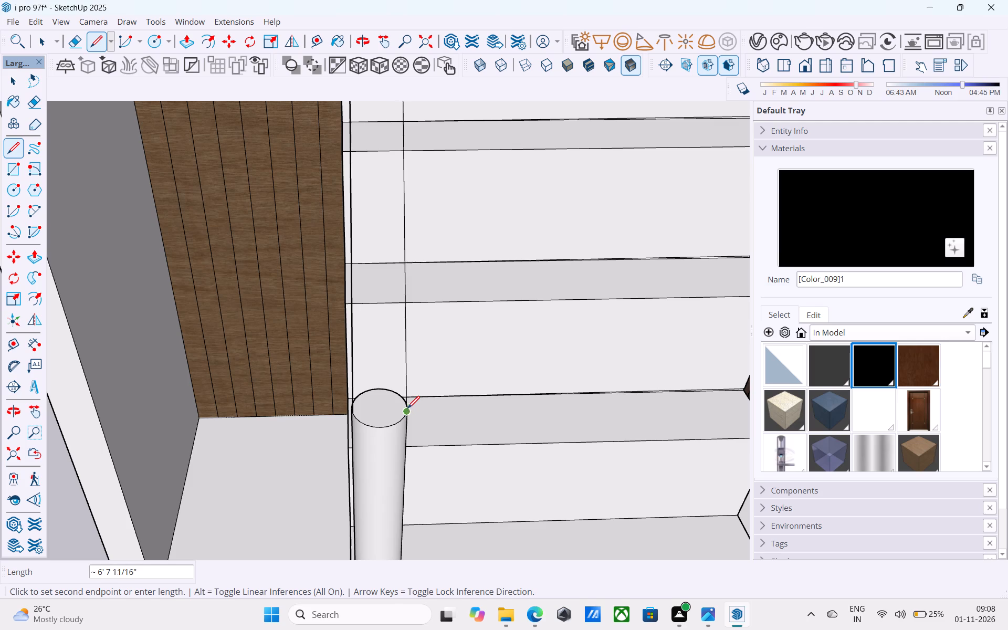
pyautogui.click(407, 409)
pyautogui.scroll(-5, 407, 407)
pyautogui.keyDown('shift'); pyautogui.moveTo(407, 407); pyautogui.dragTo(407, 474, button='middle'); pyautogui.keyUp('shift')
pyautogui.scroll(-4, 390, 470)
pyautogui.keyDown('shift'); pyautogui.moveTo(388, 470); pyautogui.dragTo(389, 486, button='middle'); pyautogui.keyUp('shift')
pyautogui.scroll(3, 388, 490)
pyautogui.scroll(-4, 394, 479)
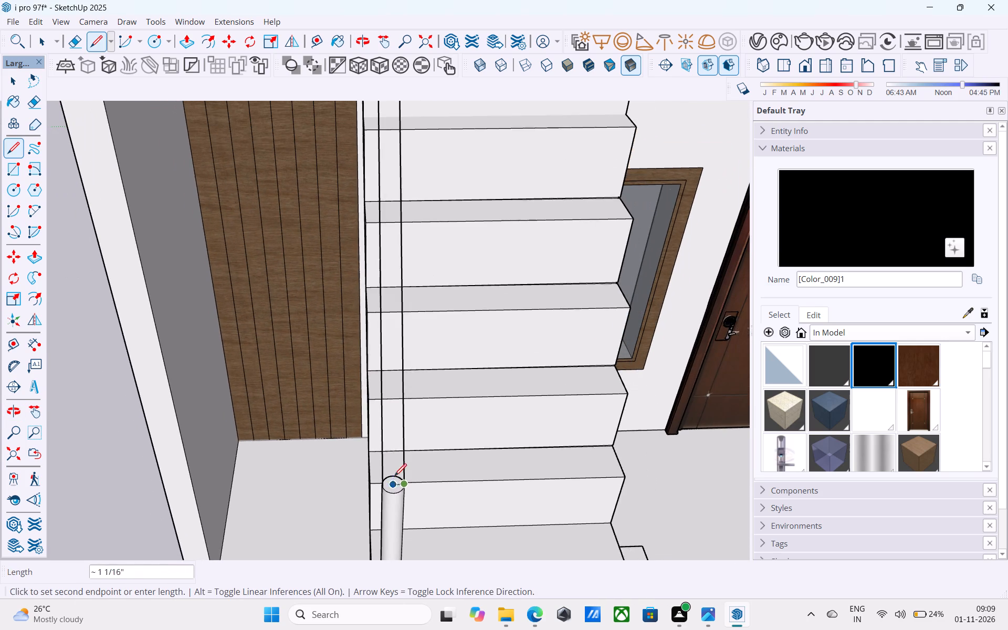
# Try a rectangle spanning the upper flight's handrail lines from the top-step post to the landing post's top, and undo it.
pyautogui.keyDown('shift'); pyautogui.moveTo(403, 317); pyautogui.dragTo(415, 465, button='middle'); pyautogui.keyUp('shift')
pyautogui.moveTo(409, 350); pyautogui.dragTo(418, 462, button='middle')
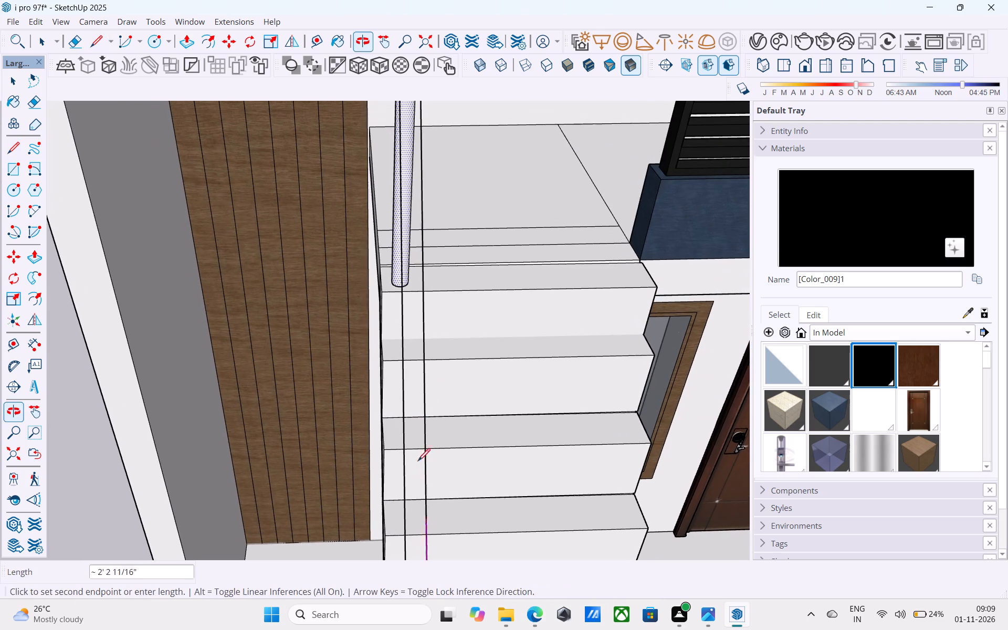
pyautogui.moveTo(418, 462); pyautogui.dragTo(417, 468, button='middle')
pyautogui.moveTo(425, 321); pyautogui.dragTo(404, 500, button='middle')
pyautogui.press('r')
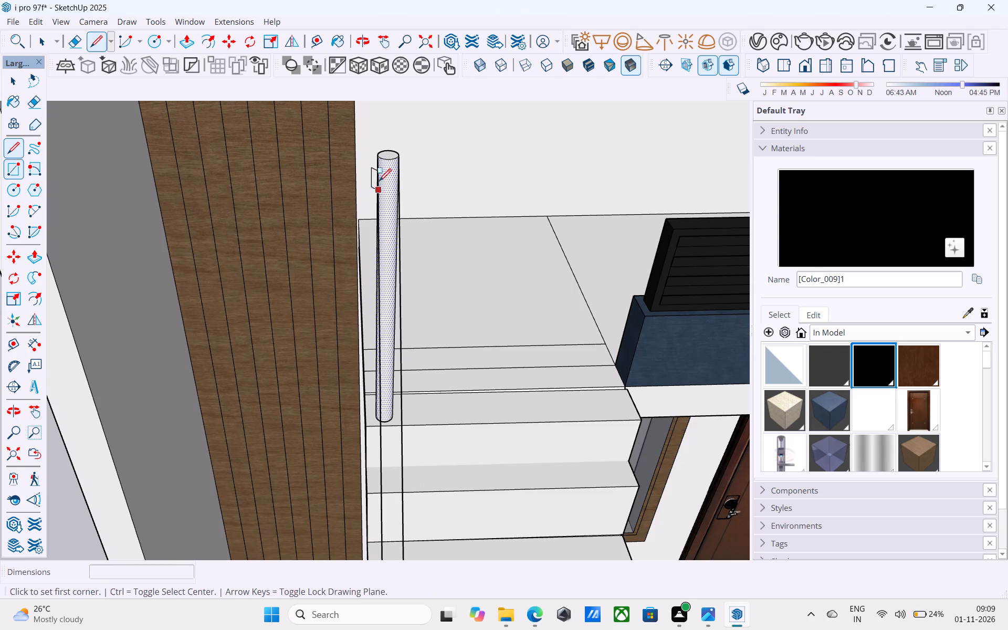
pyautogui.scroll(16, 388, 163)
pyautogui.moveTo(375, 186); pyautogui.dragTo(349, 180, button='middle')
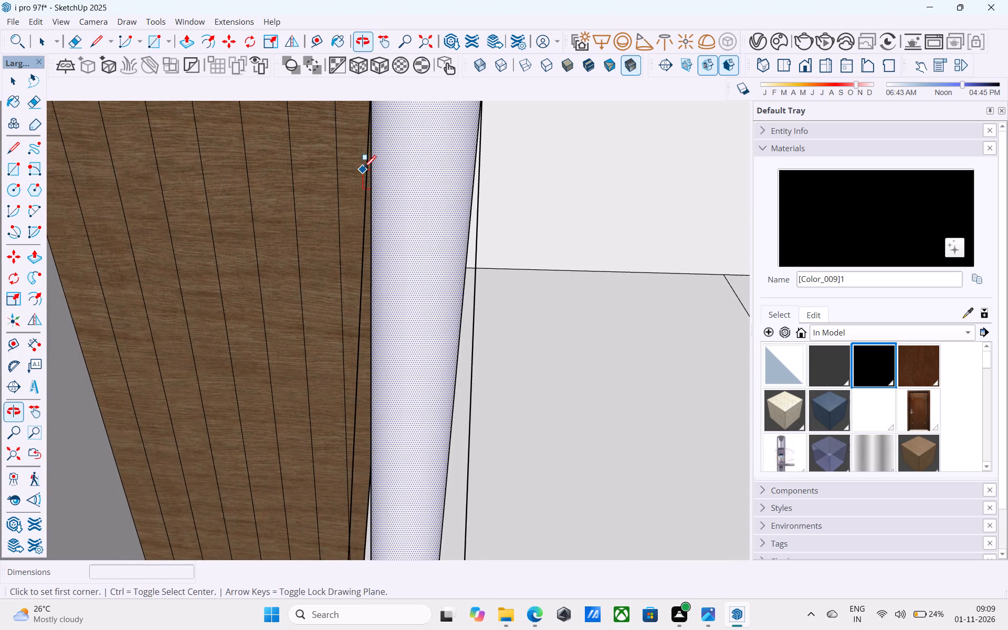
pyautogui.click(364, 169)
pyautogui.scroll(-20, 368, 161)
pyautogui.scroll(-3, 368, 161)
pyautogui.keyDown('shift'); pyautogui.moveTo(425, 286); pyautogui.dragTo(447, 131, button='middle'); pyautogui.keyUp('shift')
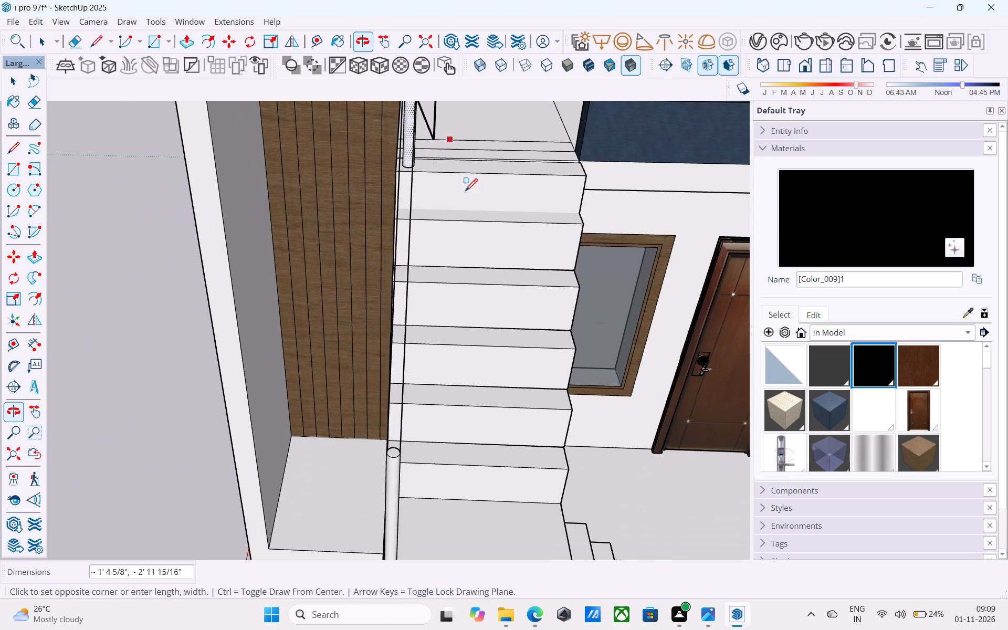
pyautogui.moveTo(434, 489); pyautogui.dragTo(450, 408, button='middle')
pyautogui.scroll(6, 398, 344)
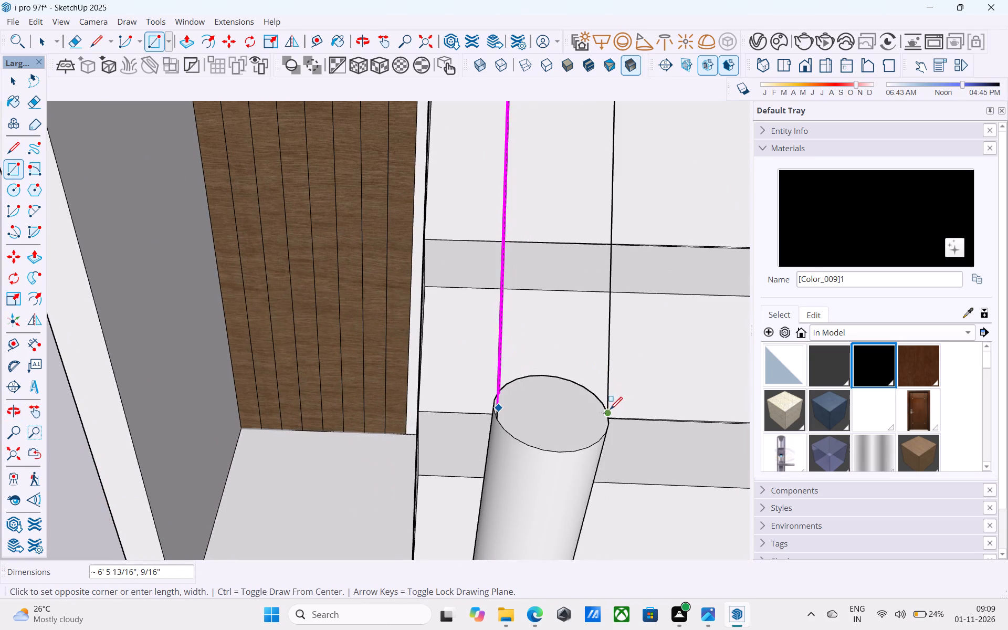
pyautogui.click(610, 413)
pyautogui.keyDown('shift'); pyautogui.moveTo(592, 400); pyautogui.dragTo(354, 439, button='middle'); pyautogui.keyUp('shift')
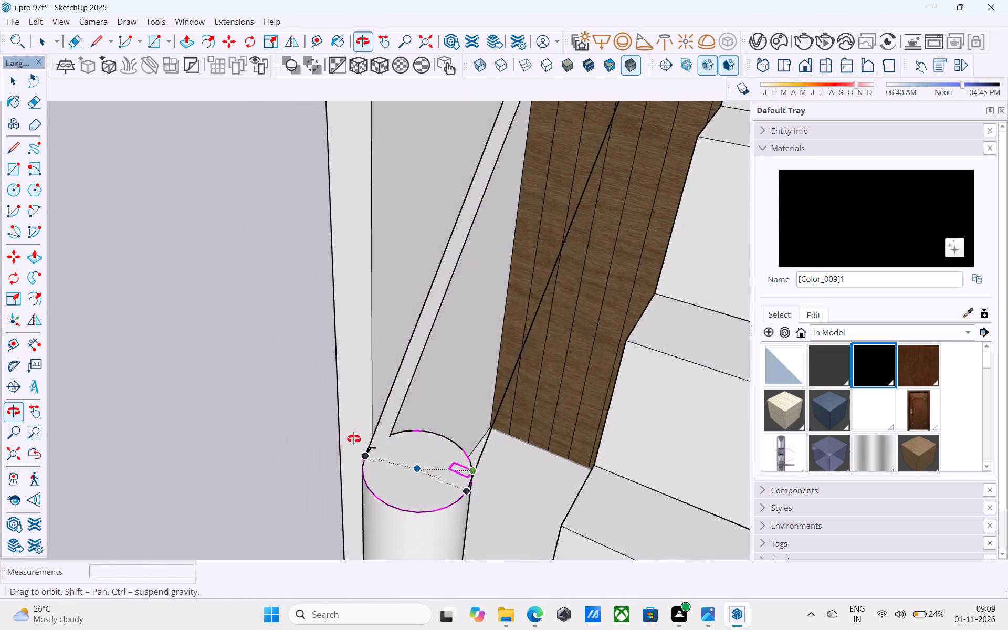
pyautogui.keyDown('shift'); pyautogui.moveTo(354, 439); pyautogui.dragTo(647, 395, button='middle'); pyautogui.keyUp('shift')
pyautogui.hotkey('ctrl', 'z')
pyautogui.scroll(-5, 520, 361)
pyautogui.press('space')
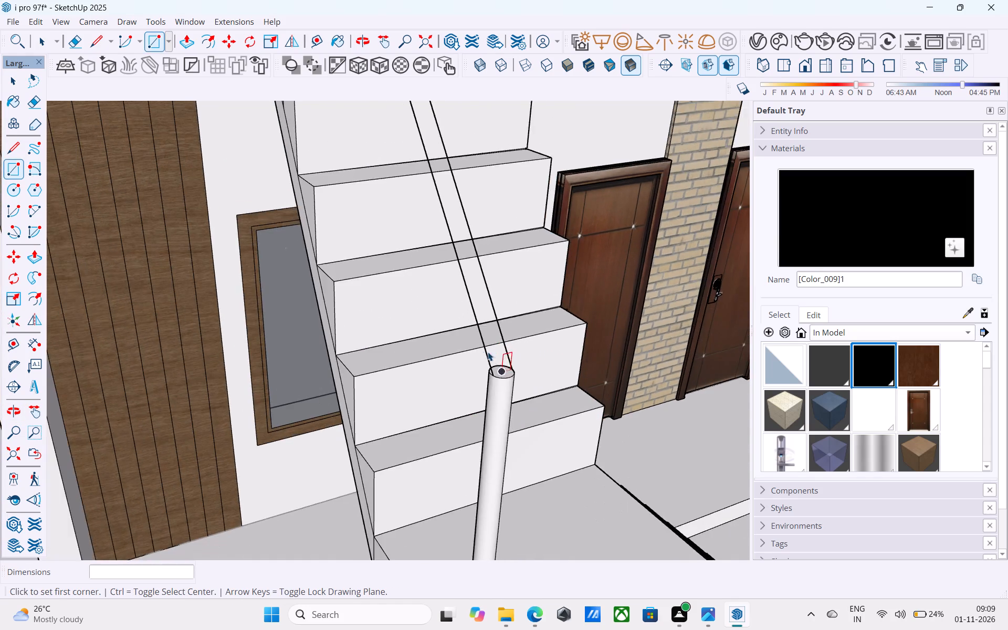
# Copy the landing post about 10' 7/16" down to the lower flight's bottom step, using the midpoint of the step's outer edge.
pyautogui.scroll(-13, 488, 352)
pyautogui.keyDown('shift'); pyautogui.moveTo(484, 350); pyautogui.dragTo(237, 347, button='middle'); pyautogui.keyUp('shift')
pyautogui.scroll(-5, 409, 383)
pyautogui.keyDown('shift'); pyautogui.moveTo(475, 397); pyautogui.dragTo(432, 327, button='middle'); pyautogui.keyUp('shift')
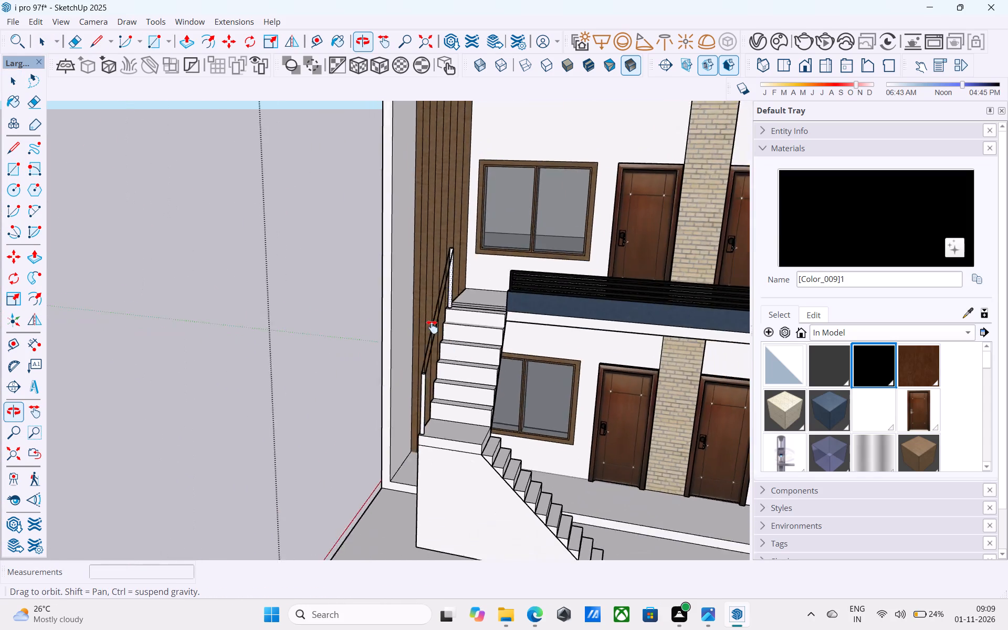
pyautogui.keyDown('shift'); pyautogui.moveTo(432, 327); pyautogui.dragTo(324, 261, button='middle'); pyautogui.keyUp('shift')
pyautogui.scroll(10, 446, 485)
pyautogui.moveTo(448, 471); pyautogui.dragTo(476, 453, button='middle')
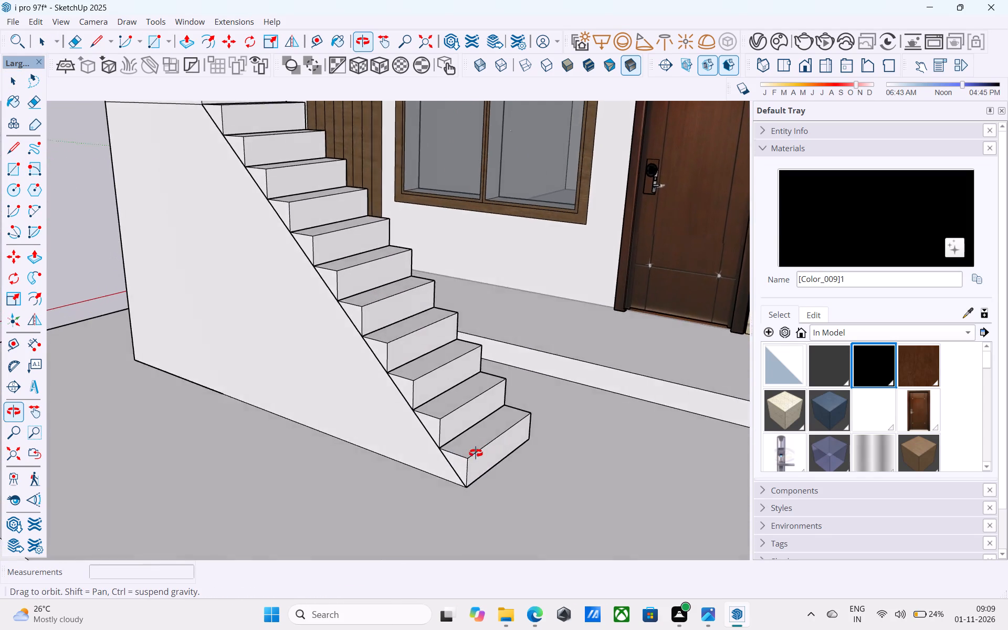
pyautogui.moveTo(476, 453); pyautogui.dragTo(487, 485, button='middle')
pyautogui.scroll(-8, 494, 497)
pyautogui.click(278, 219)
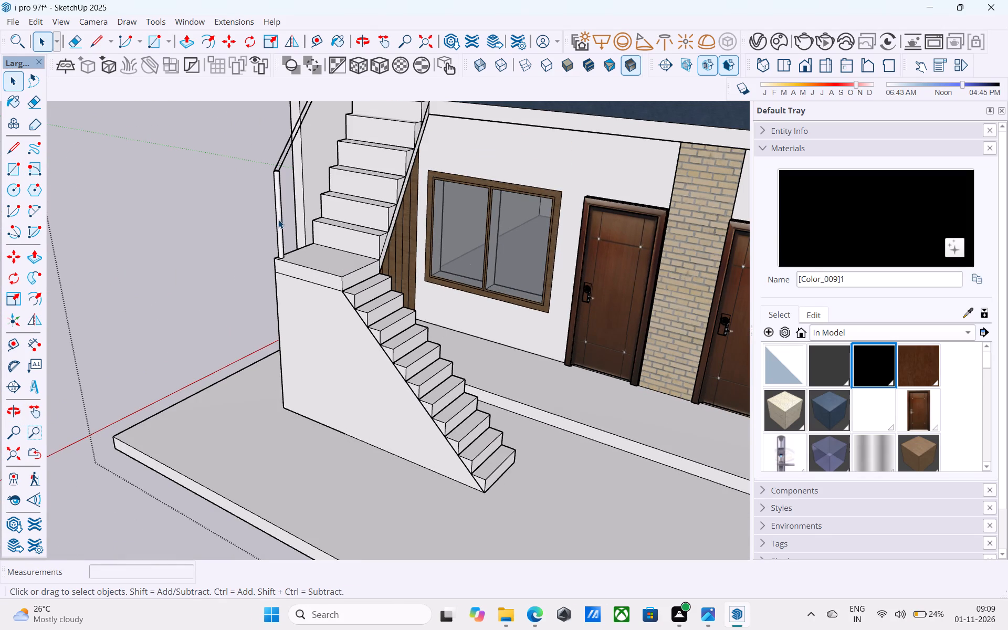
pyautogui.press('m')
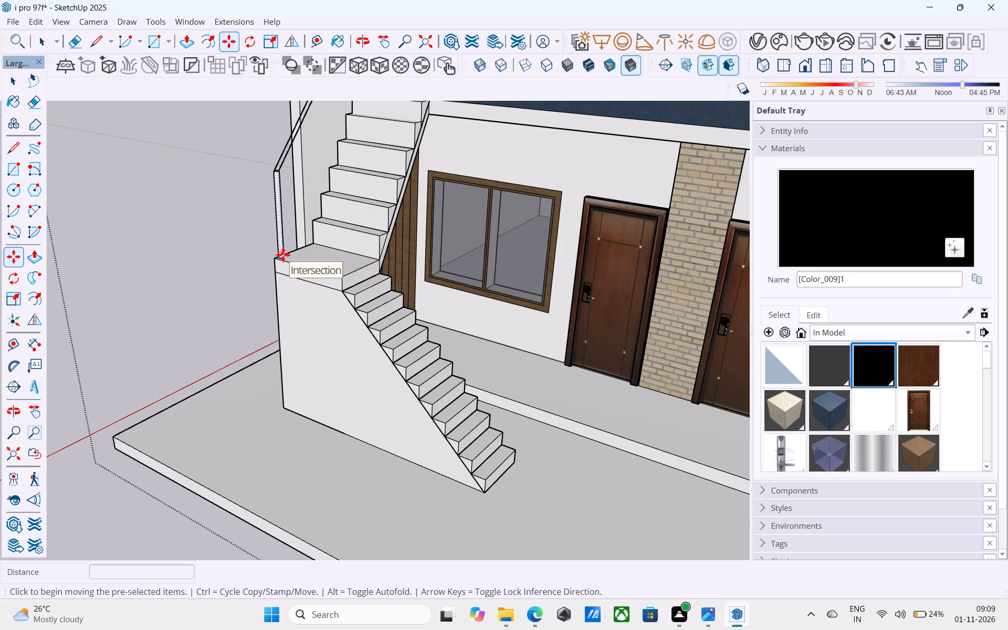
pyautogui.scroll(8, 281, 260)
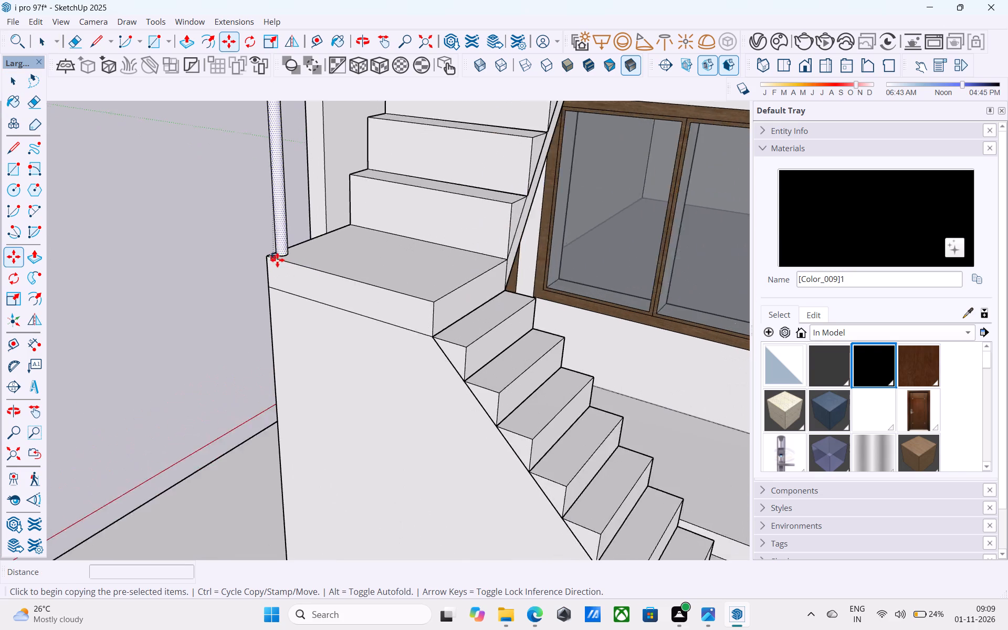
pyautogui.scroll(2, 277, 260)
pyautogui.click(268, 257)
pyautogui.scroll(-16, 319, 244)
pyautogui.scroll(17, 475, 384)
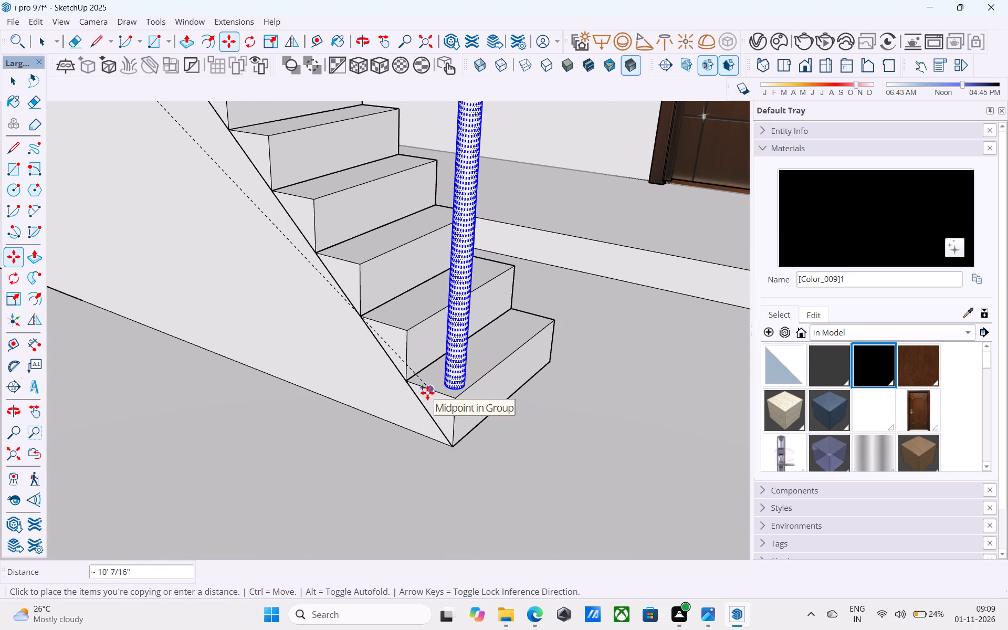
pyautogui.click(427, 393)
pyautogui.moveTo(464, 355); pyautogui.dragTo(207, 396, button='middle')
pyautogui.scroll(-10, 206, 392)
pyautogui.press('space')
pyautogui.scroll(-4, 327, 316)
# Draw a line about 10' 3/8" long from the outer edge of the bottom-step post's top to the landing post's top outer edge.
pyautogui.keyDown('shift'); pyautogui.moveTo(328, 316); pyautogui.dragTo(428, 479, button='middle'); pyautogui.keyUp('shift')
pyautogui.press('l')
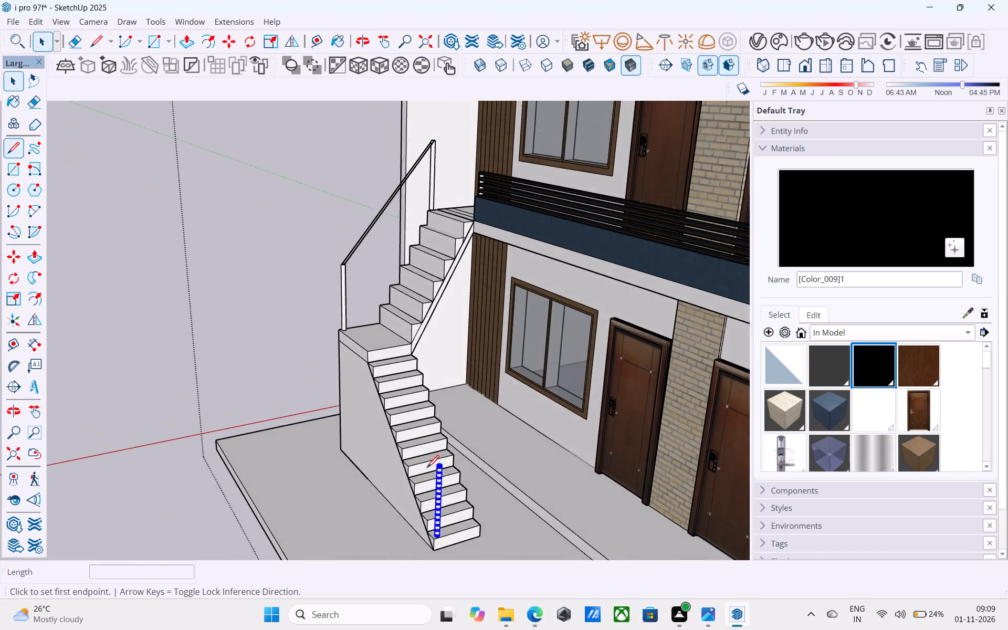
pyautogui.scroll(20, 427, 432)
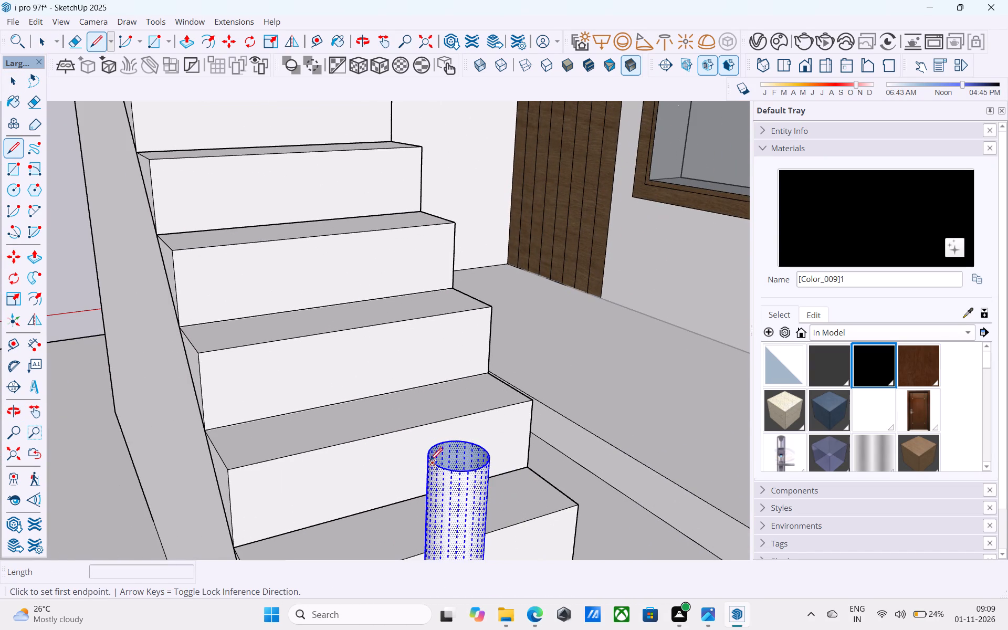
pyautogui.click(427, 458)
pyautogui.scroll(-13, 346, 364)
pyautogui.keyDown('shift'); pyautogui.moveTo(336, 346); pyautogui.dragTo(458, 548, button='middle'); pyautogui.keyUp('shift')
pyautogui.moveTo(373, 196); pyautogui.dragTo(391, 298, button='middle')
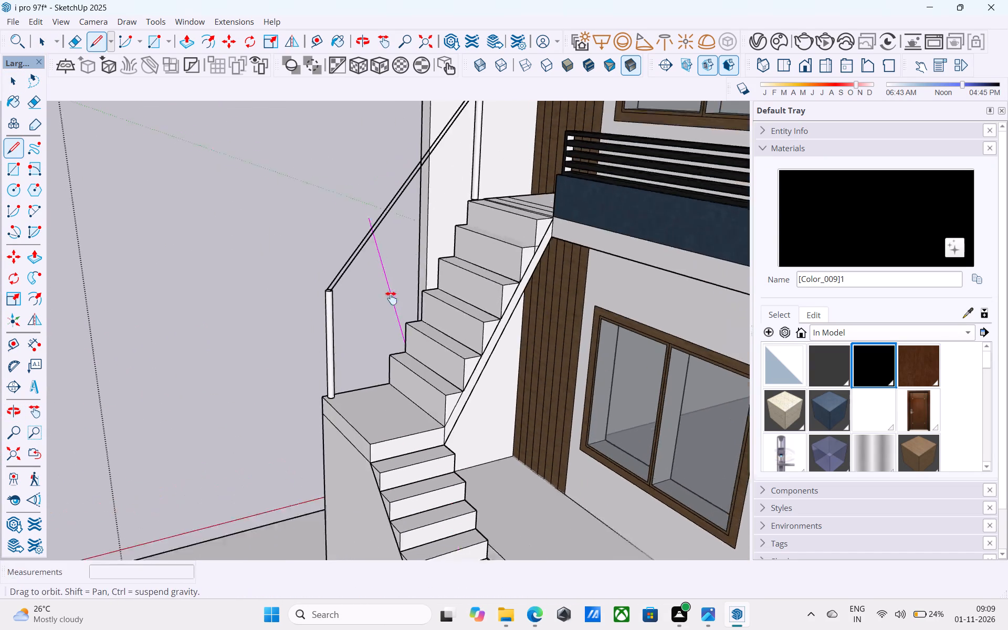
pyautogui.moveTo(391, 298); pyautogui.dragTo(394, 306, button='middle')
pyautogui.scroll(7, 374, 366)
pyautogui.scroll(6, 259, 275)
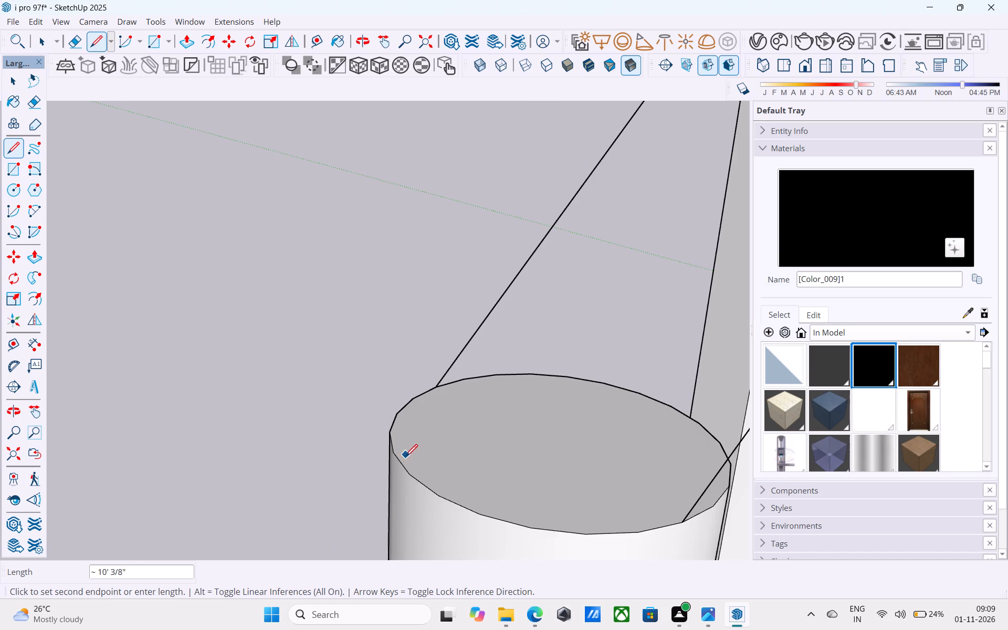
pyautogui.click(400, 465)
pyautogui.scroll(-20, 302, 376)
pyautogui.scroll(-1, 302, 376)
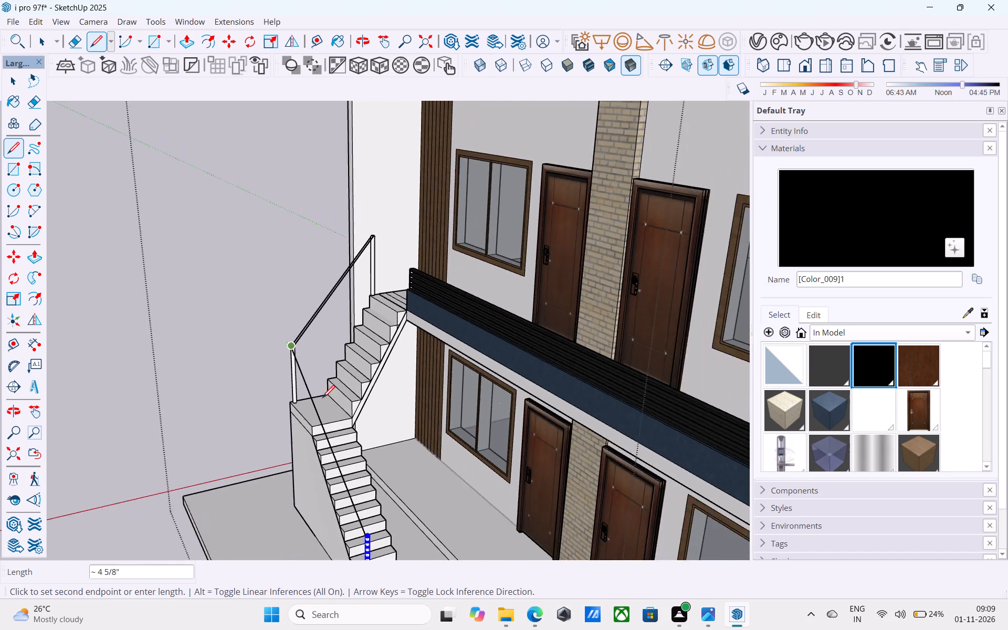
pyautogui.keyDown('shift'); pyautogui.moveTo(338, 440); pyautogui.dragTo(356, 351, button='middle'); pyautogui.keyUp('shift')
# Draw a second line from the inner edge of the bottom-step post's top to the inner edge of the landing post's top.
pyautogui.press('l')
pyautogui.scroll(10, 373, 426)
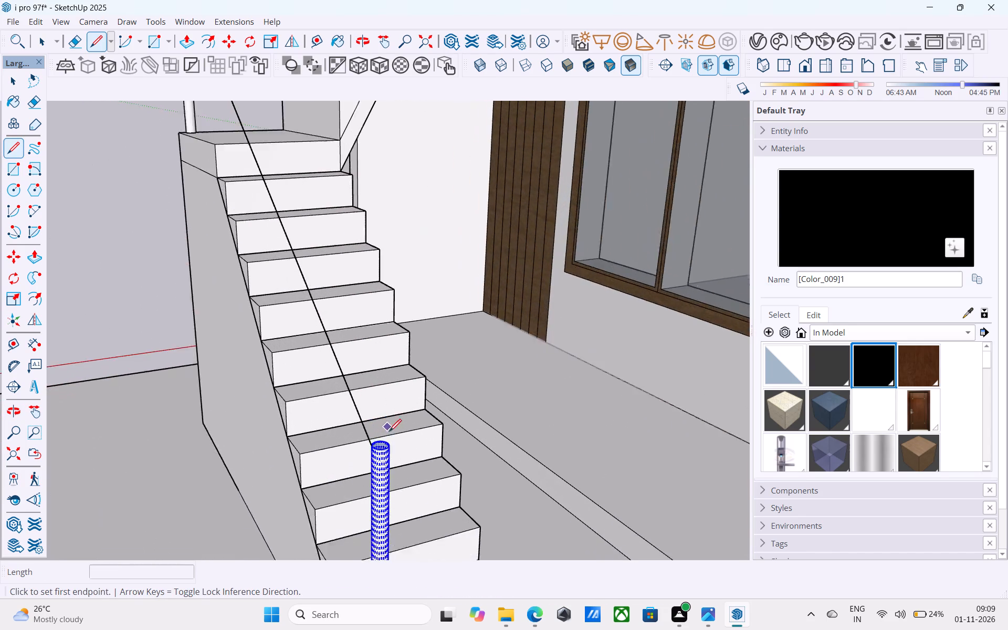
pyautogui.scroll(10, 389, 433)
pyautogui.click(386, 451)
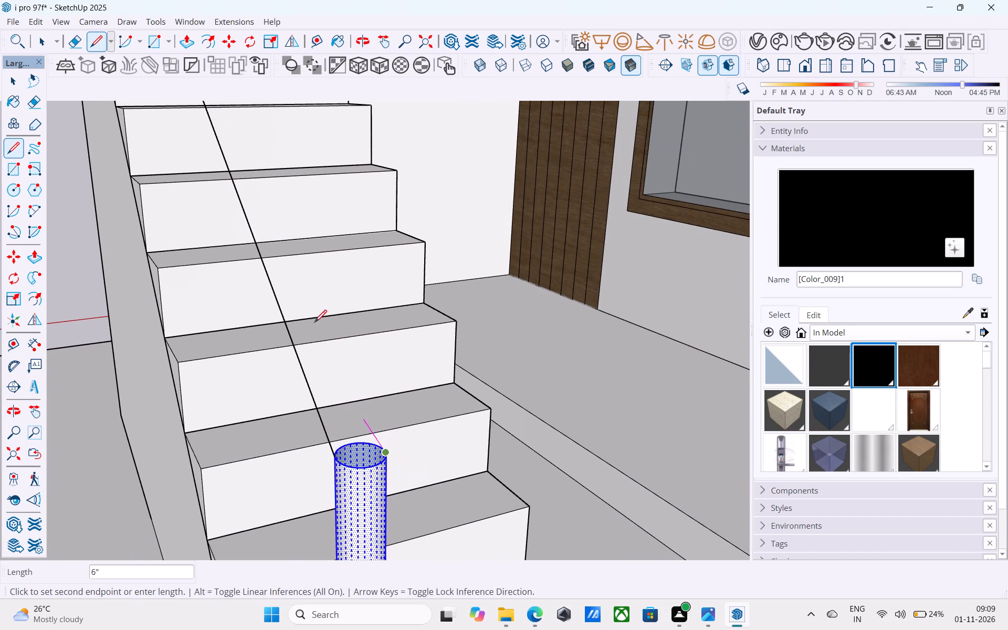
pyautogui.scroll(-7, 314, 319)
pyautogui.keyDown('shift'); pyautogui.moveTo(314, 293); pyautogui.dragTo(367, 488, button='middle'); pyautogui.keyUp('shift')
pyautogui.scroll(-5, 343, 413)
pyautogui.keyDown('shift'); pyautogui.moveTo(302, 307); pyautogui.dragTo(341, 413, button='middle'); pyautogui.keyUp('shift')
pyautogui.scroll(12, 301, 315)
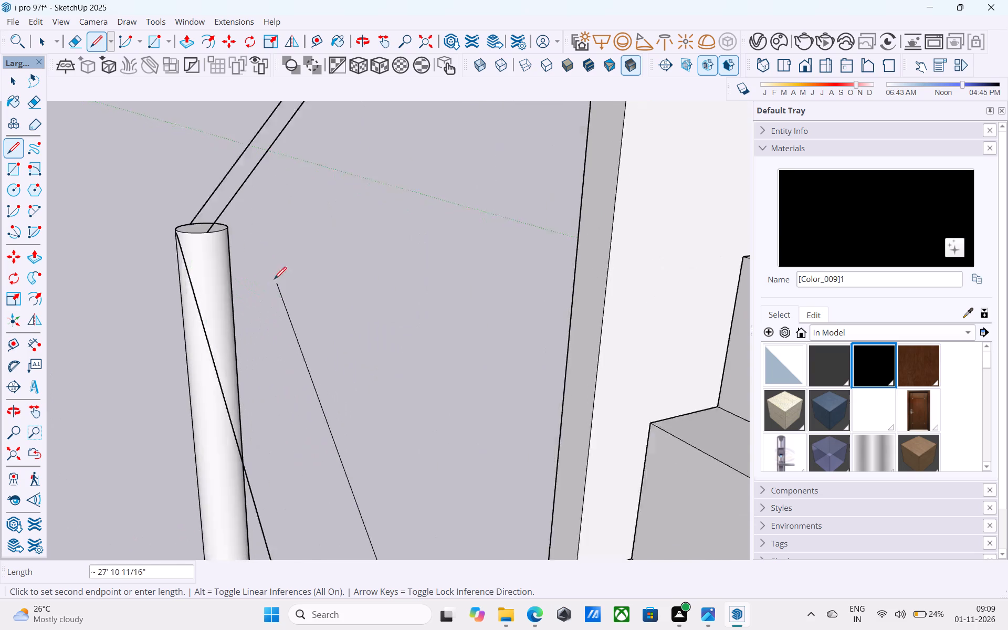
pyautogui.scroll(1, 274, 280)
pyautogui.click(204, 198)
pyautogui.scroll(-12, 205, 193)
pyautogui.press('space')
# Draw short cross lines joining the lower flight's two handrail lines near the landing post and near the bottom-step post.
pyautogui.press('l')
pyautogui.scroll(-1, 206, 182)
pyautogui.scroll(2, 205, 211)
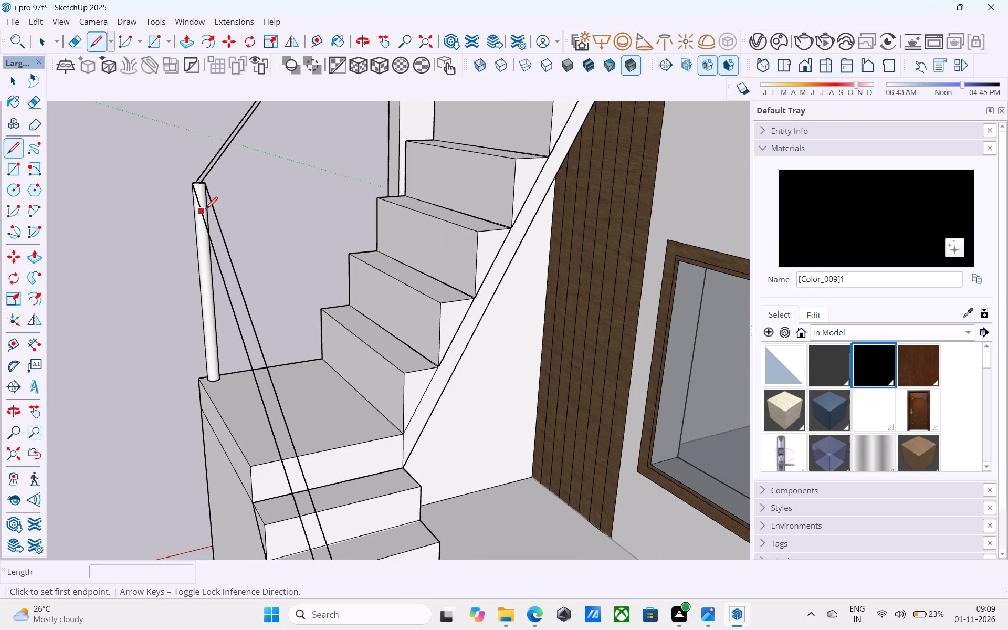
pyautogui.click(205, 210)
pyautogui.click(219, 207)
pyautogui.scroll(-5, 189, 163)
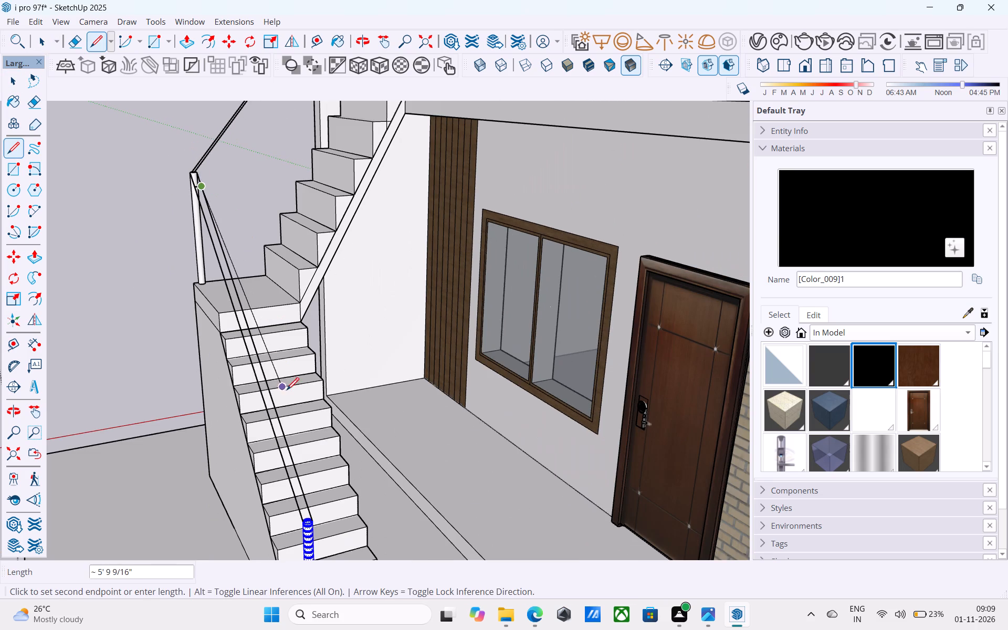
pyautogui.press('l')
pyautogui.scroll(9, 315, 508)
pyautogui.click(280, 514)
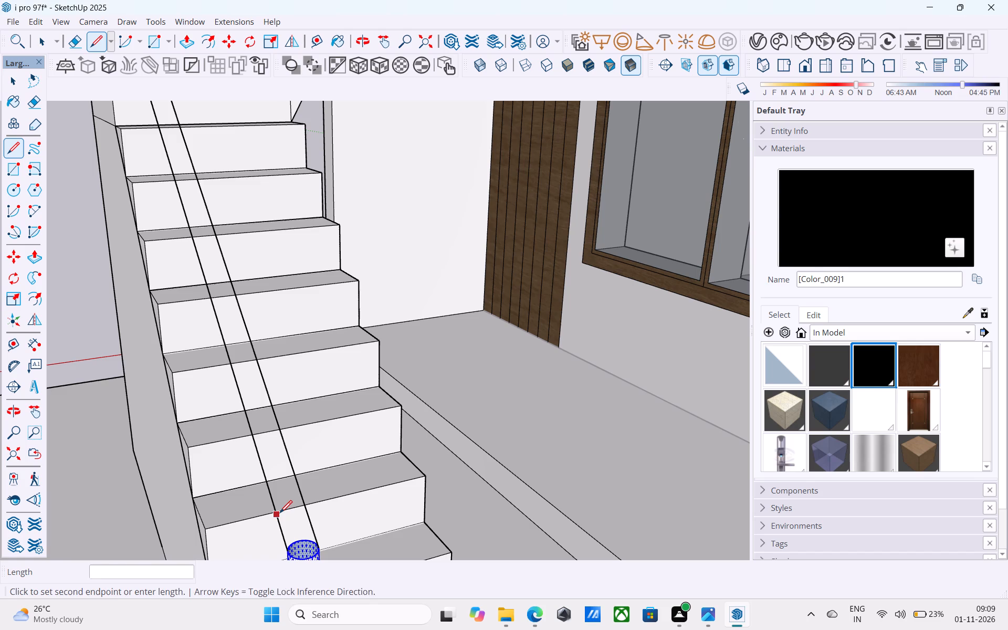
pyautogui.click(304, 510)
pyautogui.press('space')
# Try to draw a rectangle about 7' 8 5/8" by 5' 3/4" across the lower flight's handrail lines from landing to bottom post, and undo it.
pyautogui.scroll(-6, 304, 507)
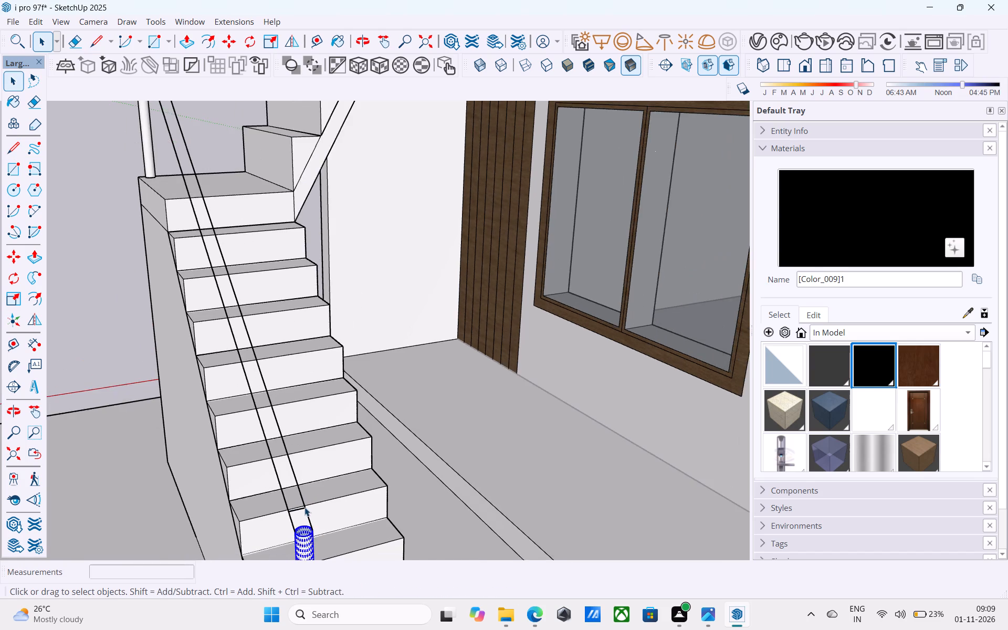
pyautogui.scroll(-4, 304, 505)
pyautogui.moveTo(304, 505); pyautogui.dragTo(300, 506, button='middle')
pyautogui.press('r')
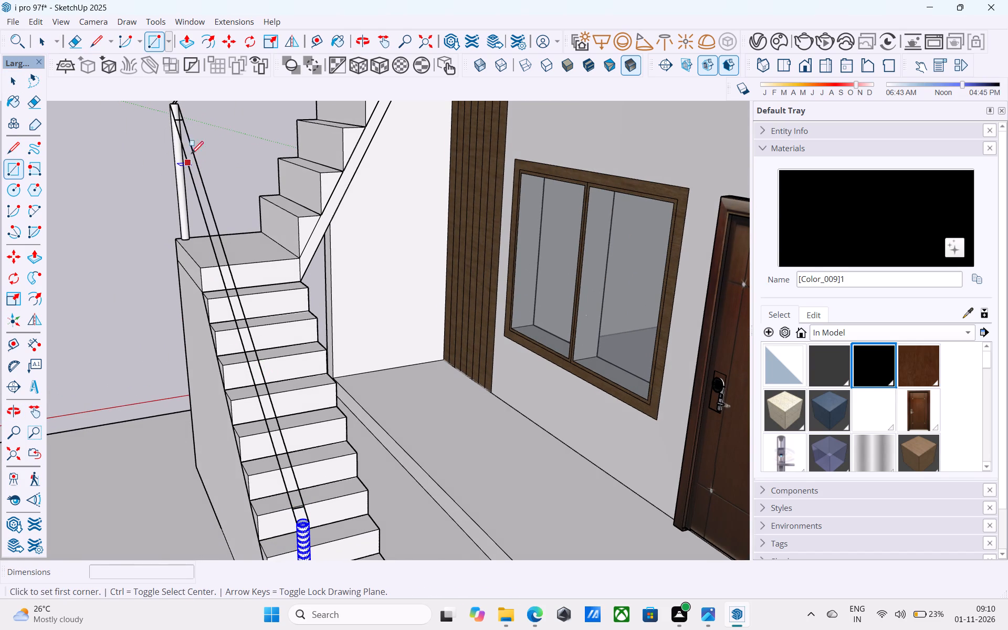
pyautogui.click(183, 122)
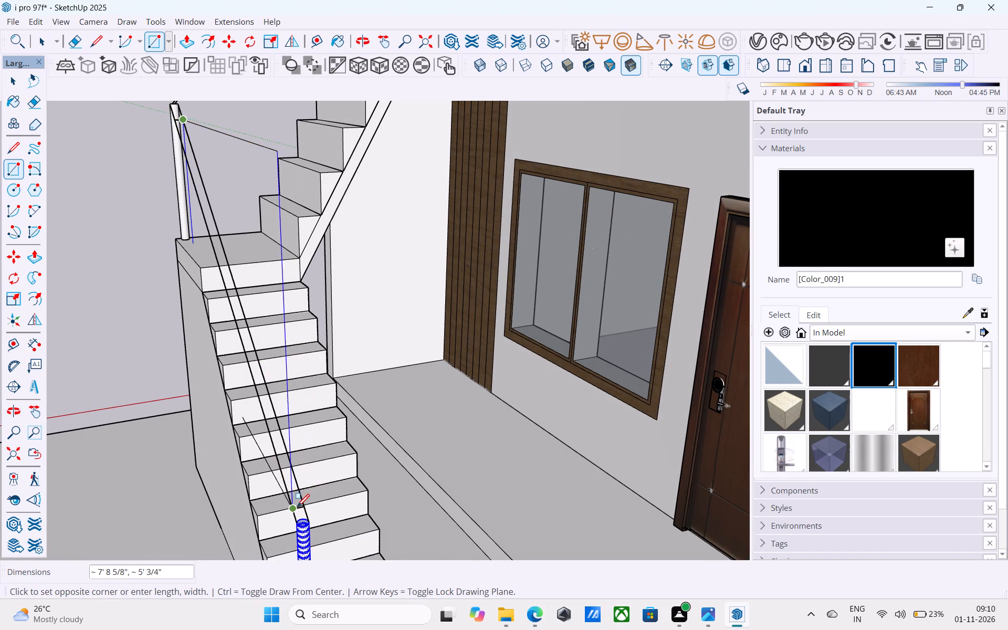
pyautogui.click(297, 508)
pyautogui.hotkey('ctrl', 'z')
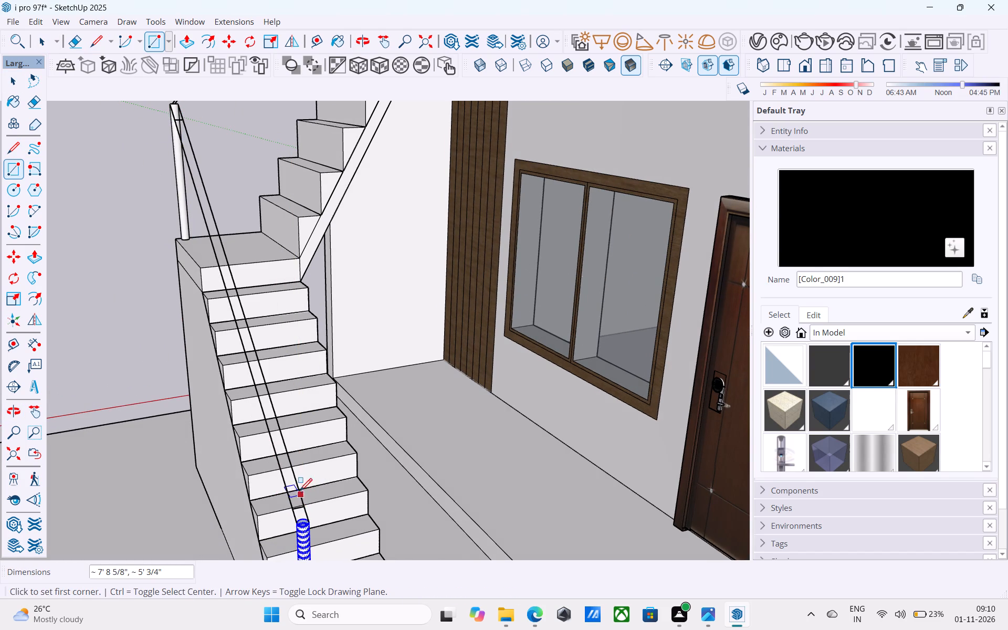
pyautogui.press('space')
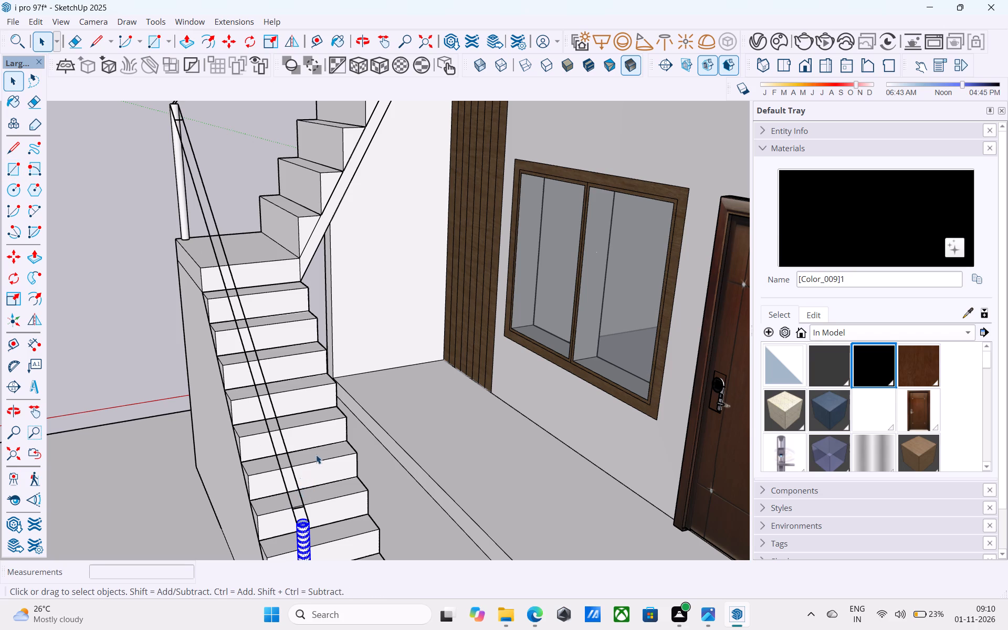
# Clear the selection of the bottom-step post and save the model.
pyautogui.scroll(-5, 344, 435)
pyautogui.keyDown('shift'); pyautogui.moveTo(349, 432); pyautogui.dragTo(495, 405, button='middle'); pyautogui.keyUp('shift')
pyautogui.keyDown('shift'); pyautogui.scroll(-5, 558, 384); pyautogui.keyUp('shift')
pyautogui.keyDown('shift'); pyautogui.moveTo(552, 384); pyautogui.dragTo(422, 425, button='middle'); pyautogui.keyUp('shift')
pyautogui.click(270, 359)
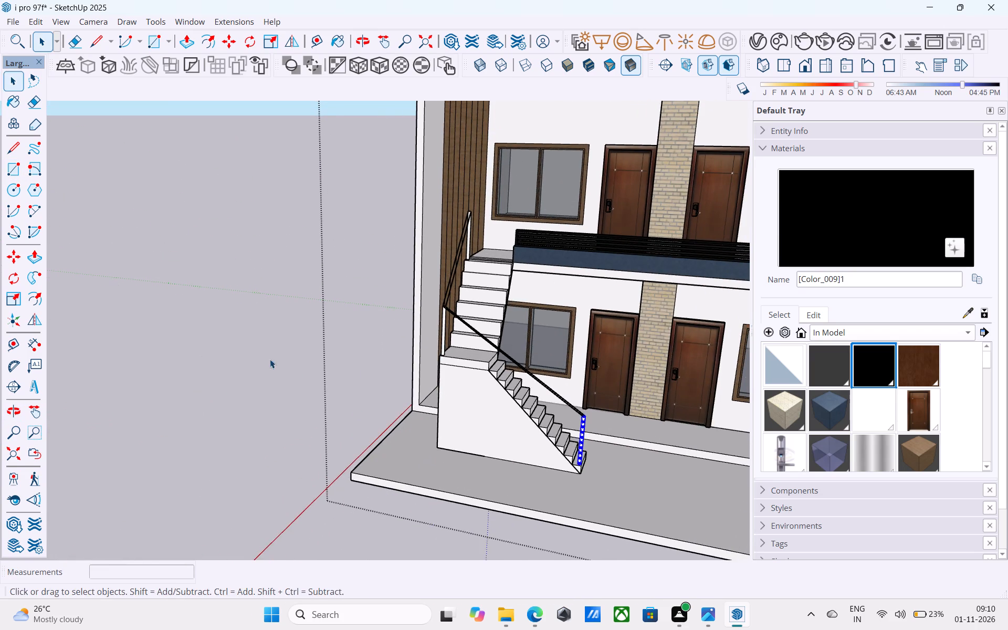
pyautogui.scroll(-1, 497, 369)
pyautogui.keyDown('shift'); pyautogui.moveTo(497, 369); pyautogui.dragTo(377, 386, button='middle'); pyautogui.keyUp('shift')
pyautogui.hotkey('ctrl', 's')
pyautogui.scroll(-6, 382, 380)
pyautogui.press('space')
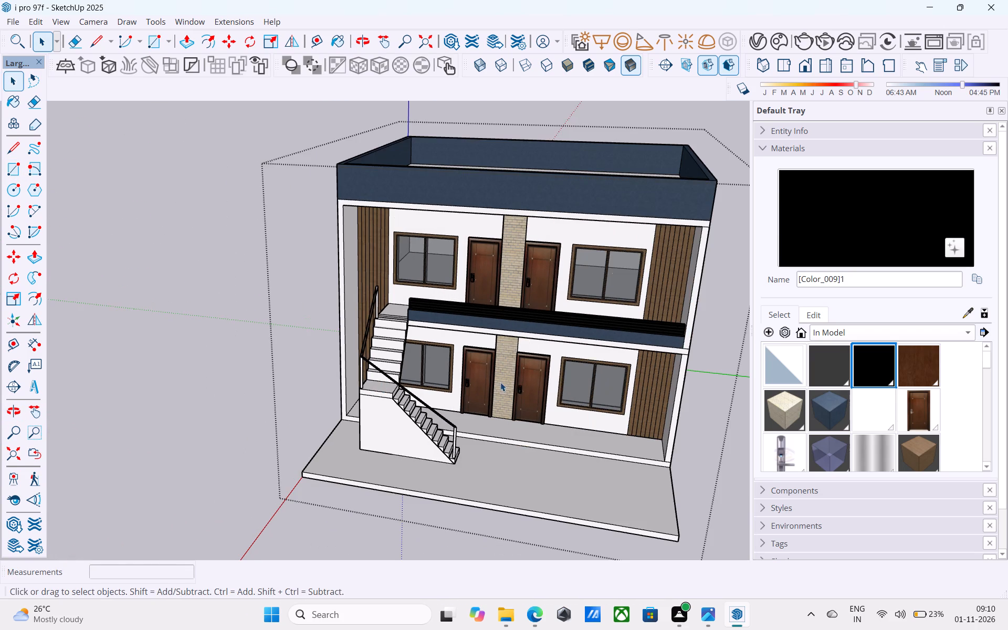
# Examine the upper landing's post, its handrail lines and the adjoining end of the balcony railing, leaving nothing selected.
pyautogui.moveTo(501, 382); pyautogui.dragTo(705, 343, button='middle')
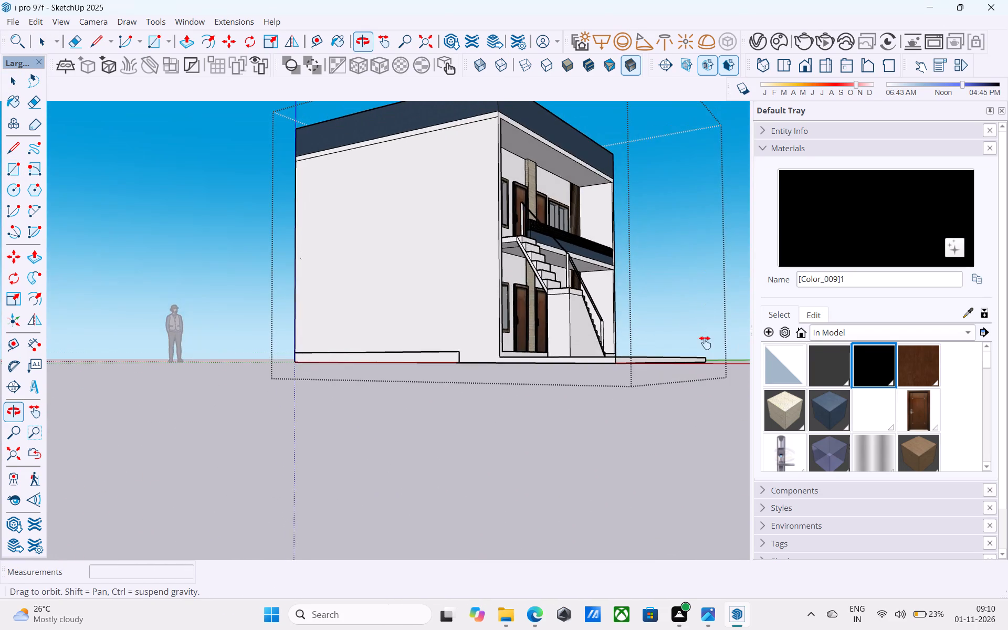
pyautogui.moveTo(705, 343); pyautogui.dragTo(706, 385, button='middle')
pyautogui.scroll(10, 489, 245)
pyautogui.moveTo(544, 272); pyautogui.dragTo(541, 366, button='middle')
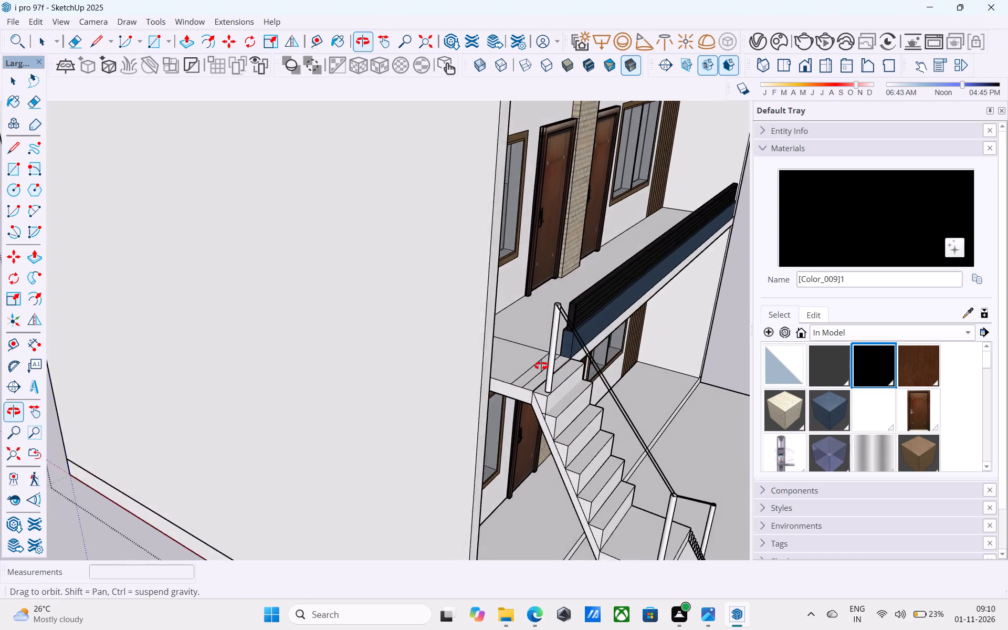
pyautogui.moveTo(541, 366); pyautogui.dragTo(478, 385, button='middle')
pyautogui.scroll(2, 334, 364)
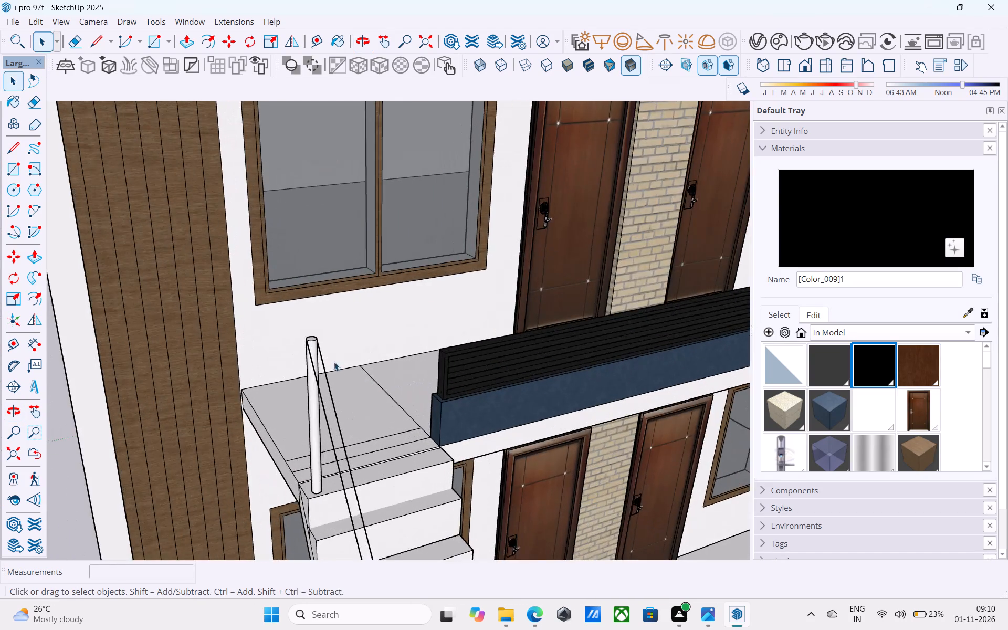
pyautogui.scroll(10, 334, 362)
pyautogui.moveTo(379, 406); pyautogui.dragTo(491, 406, button='middle')
pyautogui.scroll(4, 584, 412)
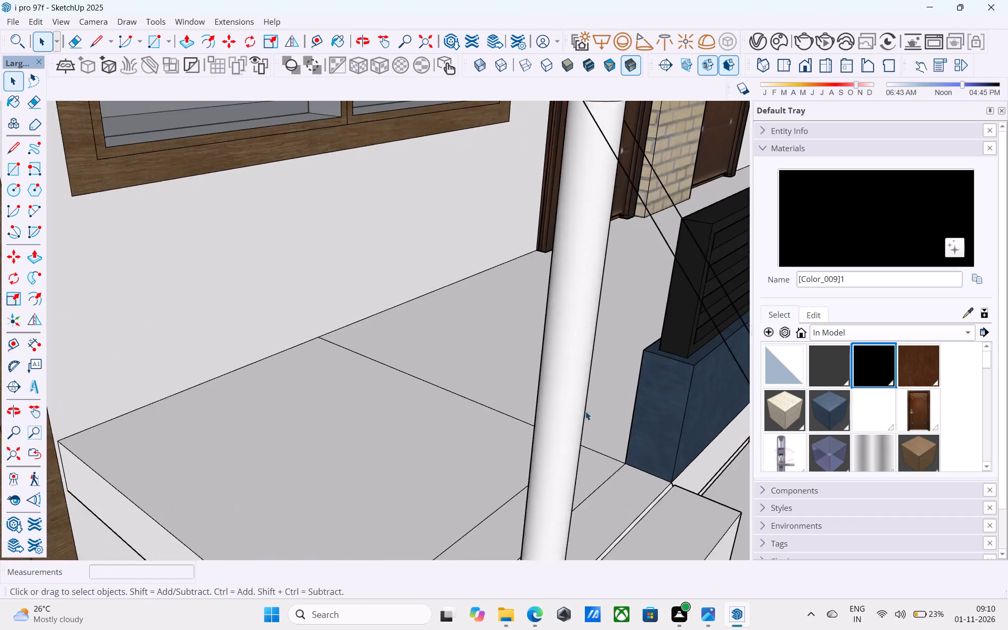
pyautogui.scroll(1, 585, 411)
pyautogui.moveTo(597, 414); pyautogui.dragTo(514, 371, button='middle')
pyautogui.click(640, 344)
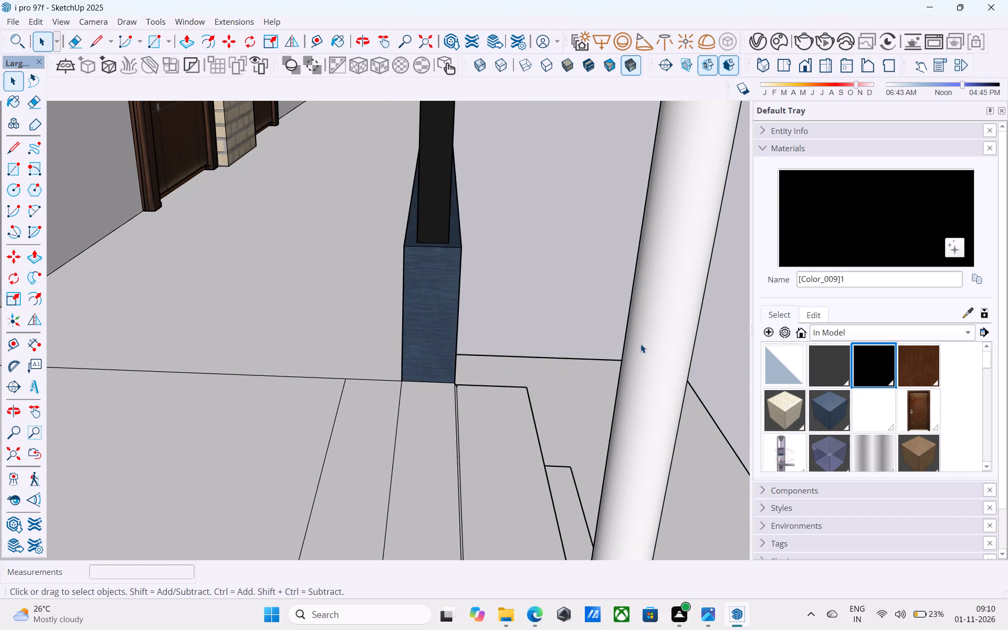
pyautogui.moveTo(629, 338); pyautogui.dragTo(316, 328, button='middle')
pyautogui.scroll(-11, 302, 326)
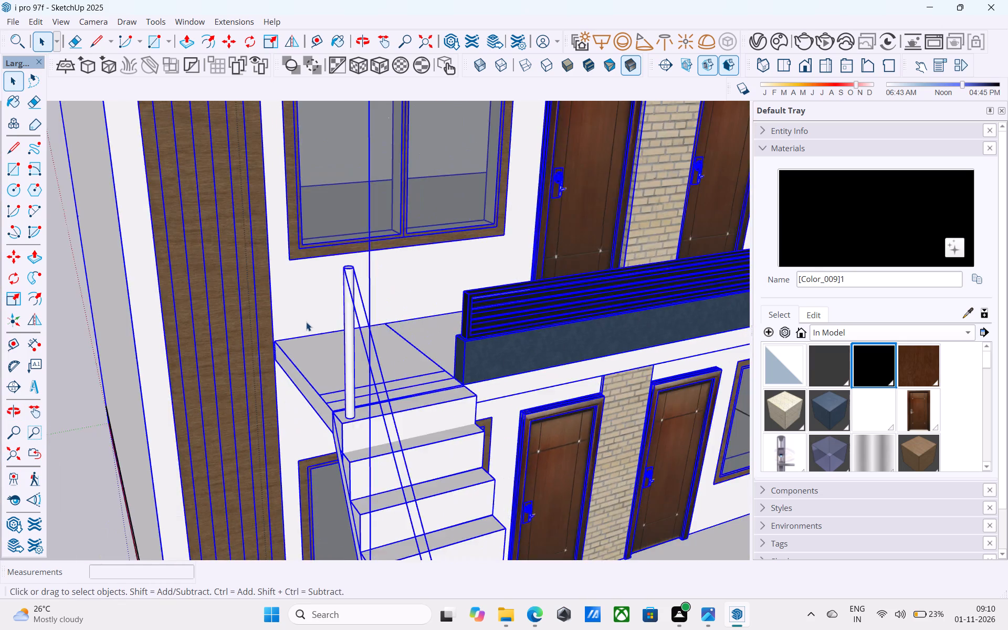
pyautogui.scroll(-20, 306, 322)
pyautogui.scroll(-1, 306, 322)
pyautogui.click(534, 339)
# Save the model again with the whole building in view.
pyautogui.scroll(3, 388, 332)
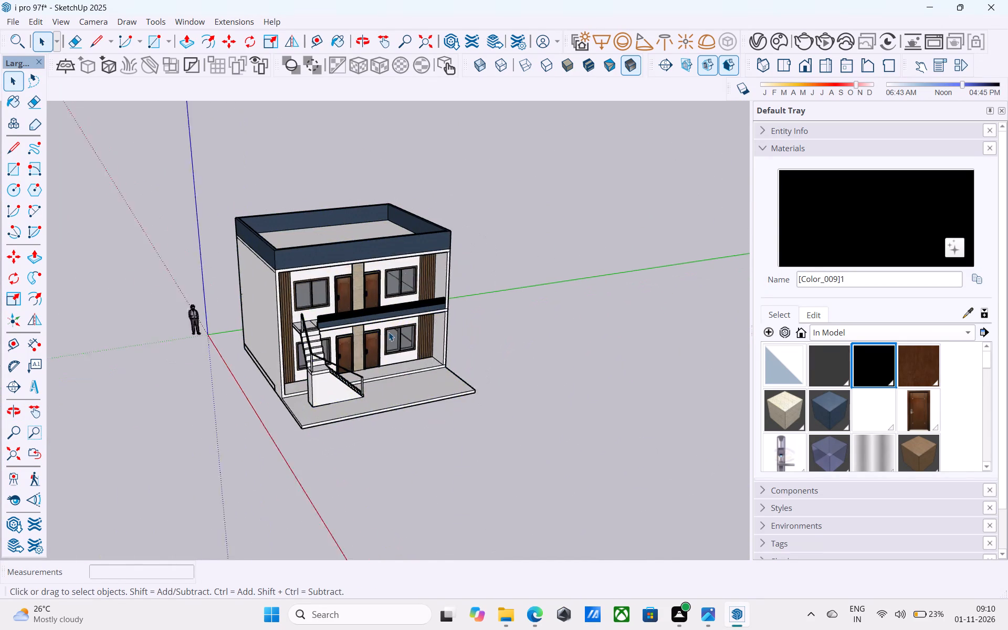
pyautogui.scroll(2, 388, 332)
pyautogui.hotkey('ctrl', 's')
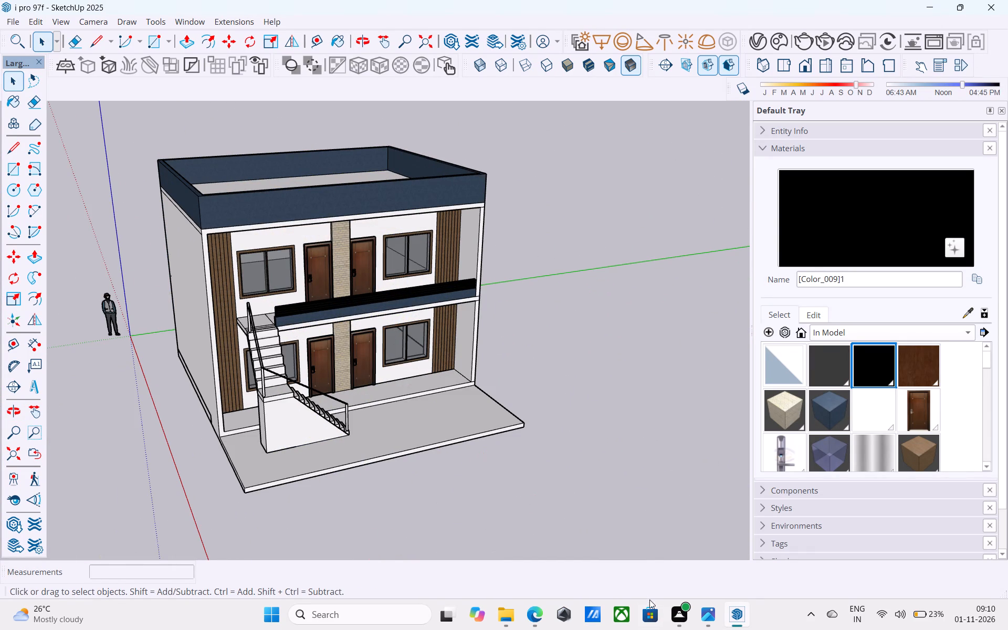
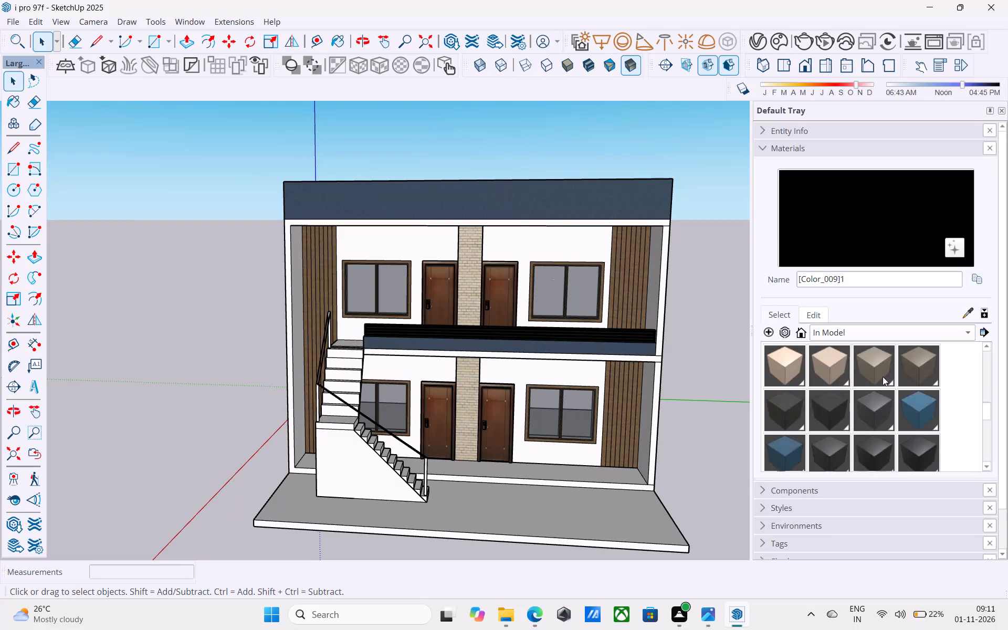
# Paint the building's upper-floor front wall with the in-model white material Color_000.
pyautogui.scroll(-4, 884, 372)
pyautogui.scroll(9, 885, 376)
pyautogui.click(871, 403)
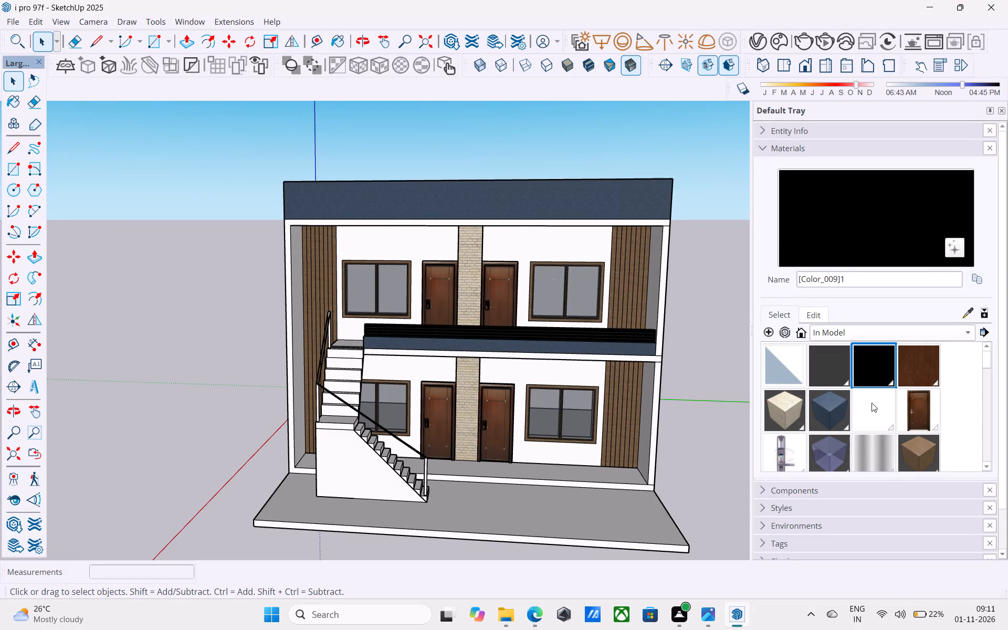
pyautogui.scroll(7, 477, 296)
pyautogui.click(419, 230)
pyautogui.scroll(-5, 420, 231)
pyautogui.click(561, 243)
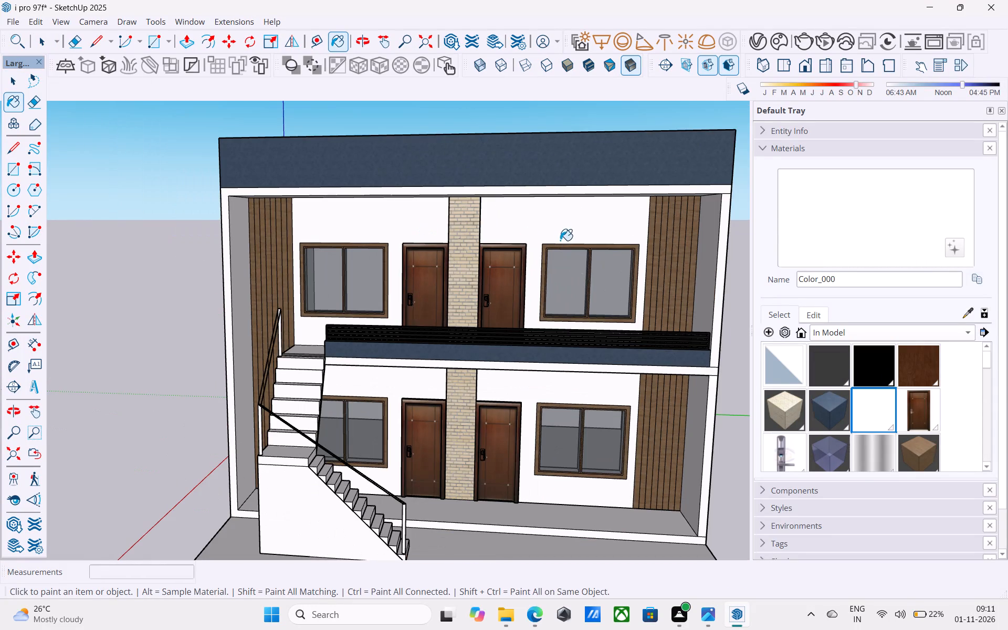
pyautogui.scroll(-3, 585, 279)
# Paint the building shell, including walls, slabs and stairs, with D01_Frost_White from the Solid Colors library.
pyautogui.click(885, 332)
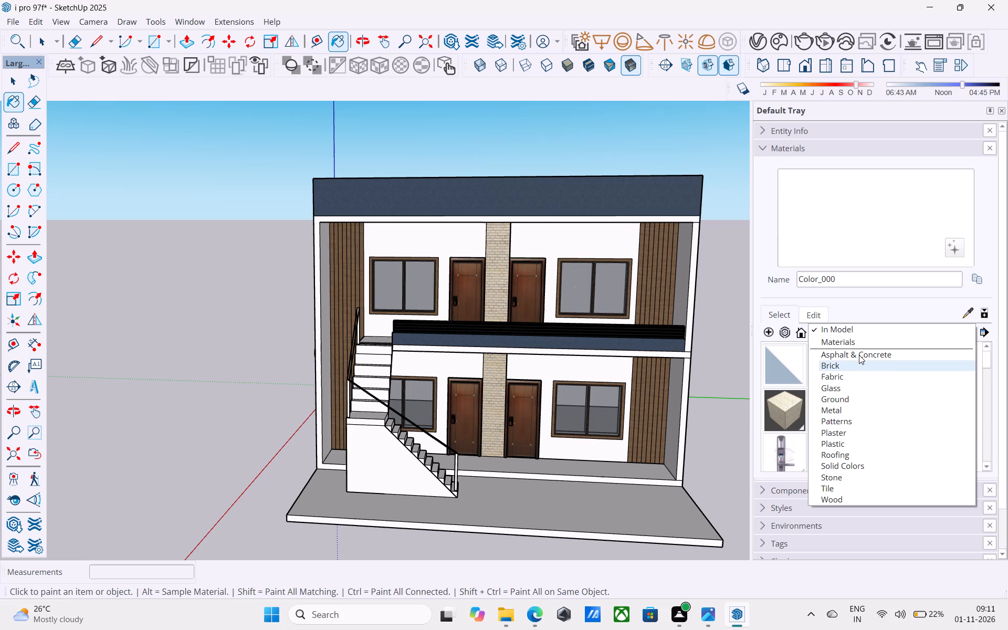
pyautogui.click(864, 461)
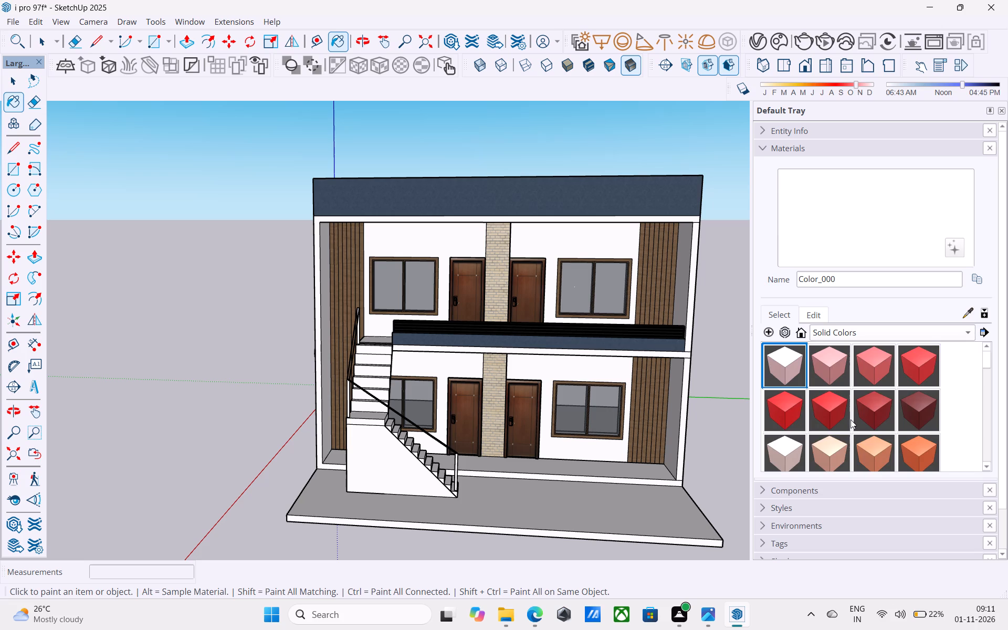
pyautogui.scroll(-6, 848, 420)
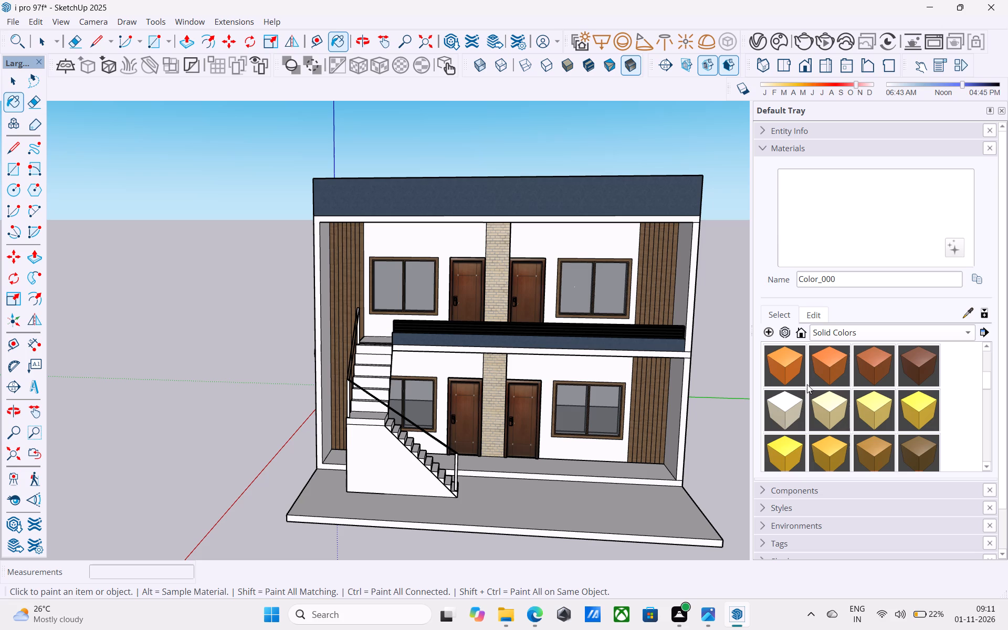
pyautogui.click(786, 417)
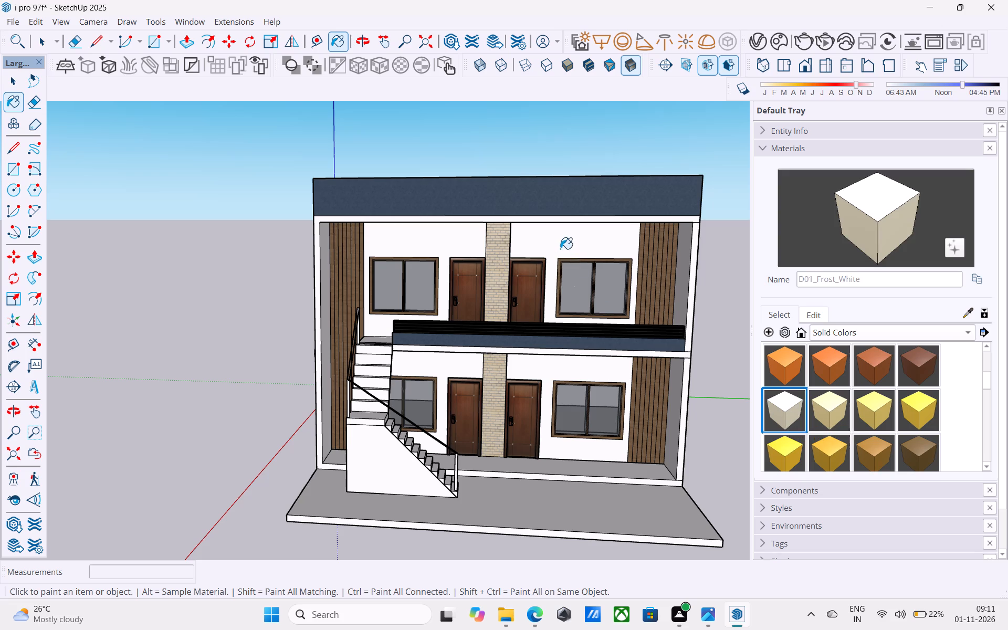
pyautogui.click(560, 249)
pyautogui.scroll(-3, 555, 249)
pyautogui.scroll(-1, 807, 401)
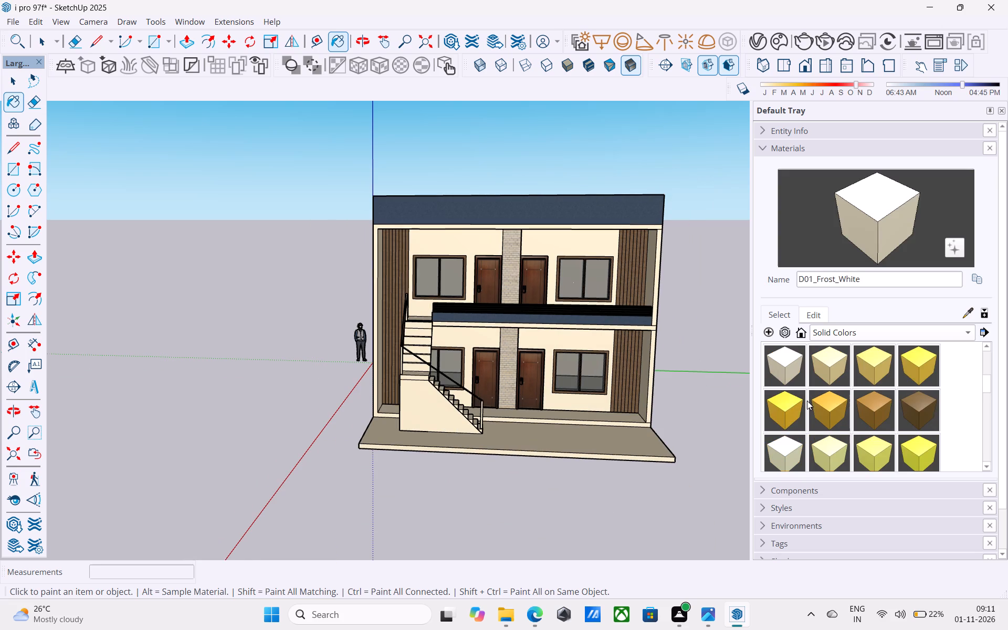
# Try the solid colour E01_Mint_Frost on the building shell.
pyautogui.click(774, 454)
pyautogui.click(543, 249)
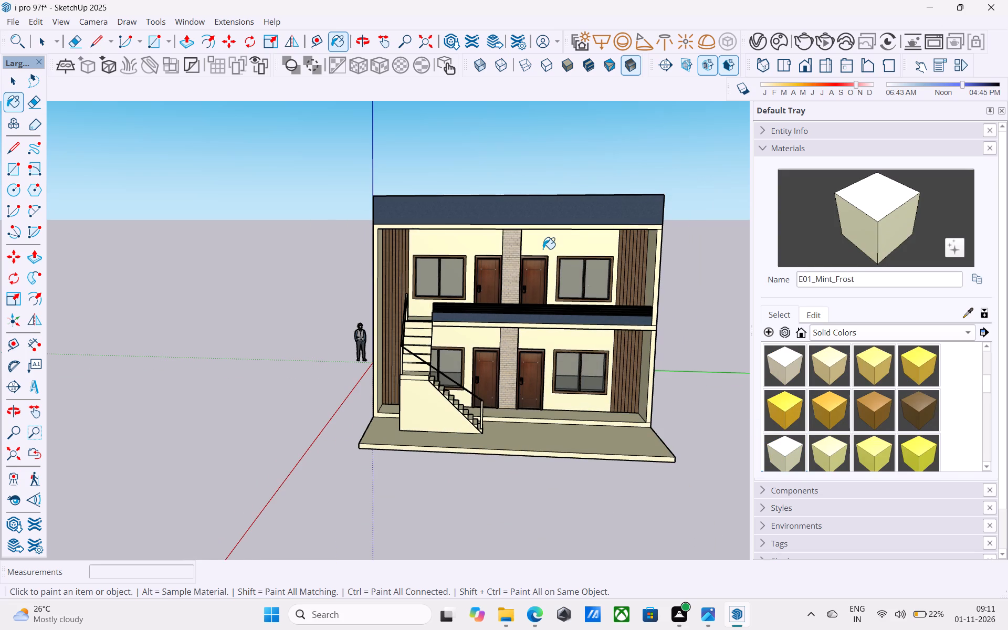
# Repaint the building shell with D01_Frost_White.
pyautogui.click(792, 367)
pyautogui.click(606, 241)
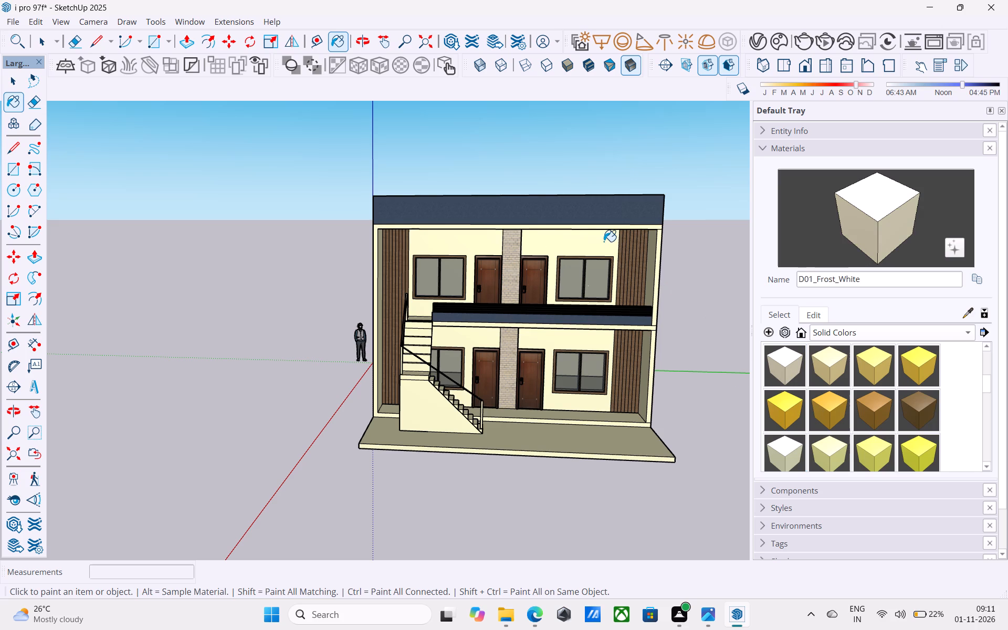
# Edit the D01_Frost_White material's colour on the colour wheel to a near-neutral off-white.
pyautogui.moveTo(571, 258); pyautogui.dragTo(641, 280, button='middle')
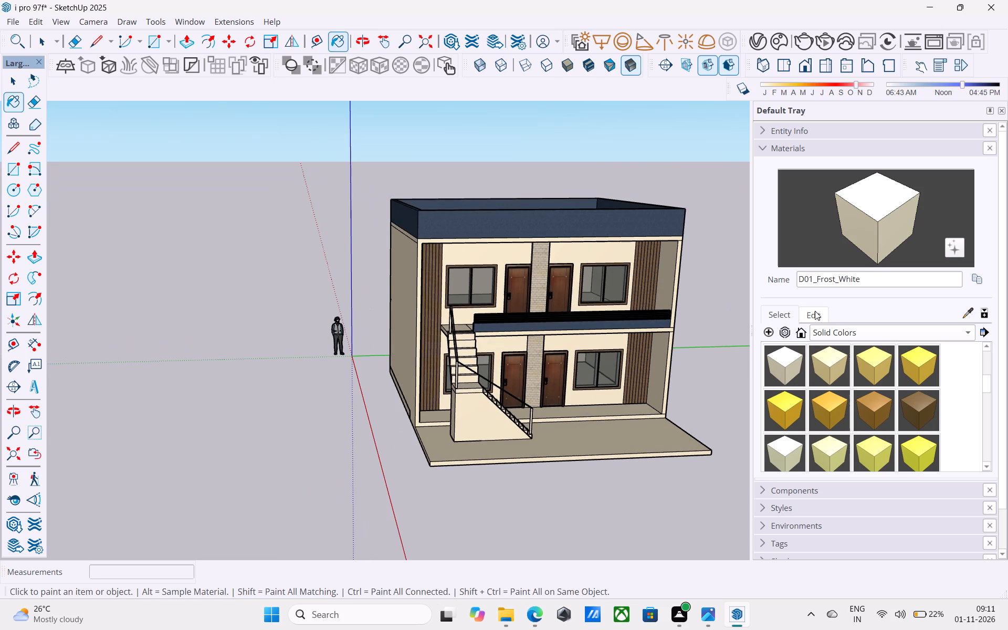
pyautogui.click(815, 311)
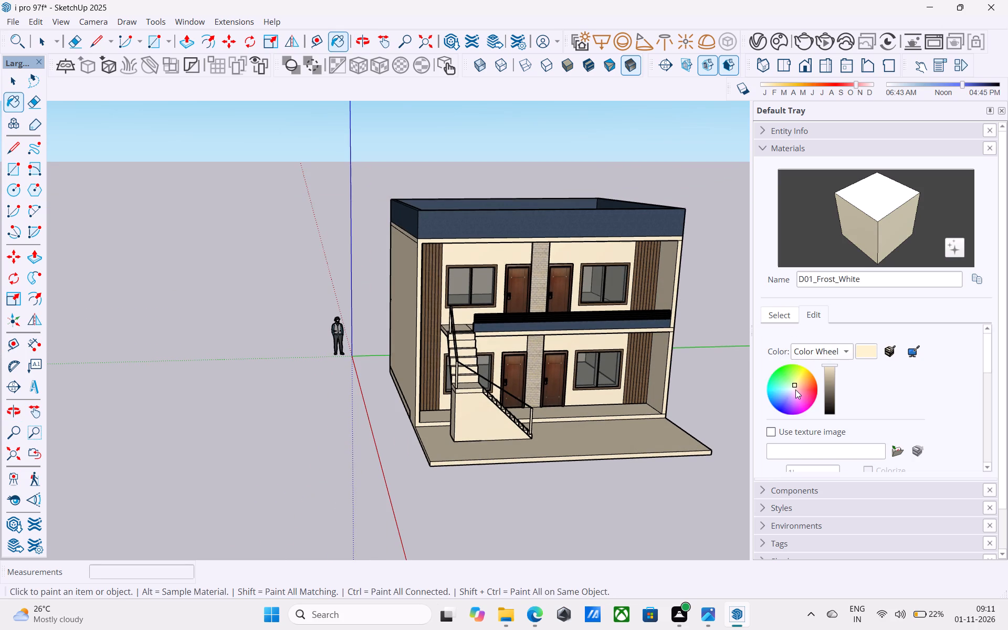
pyautogui.click(793, 388)
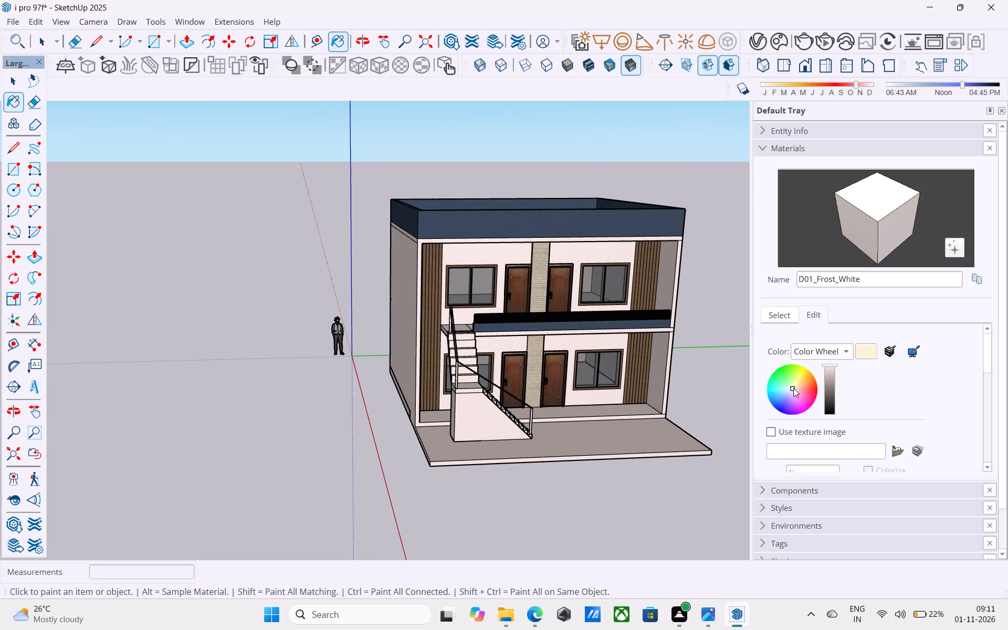
pyautogui.scroll(4, 794, 388)
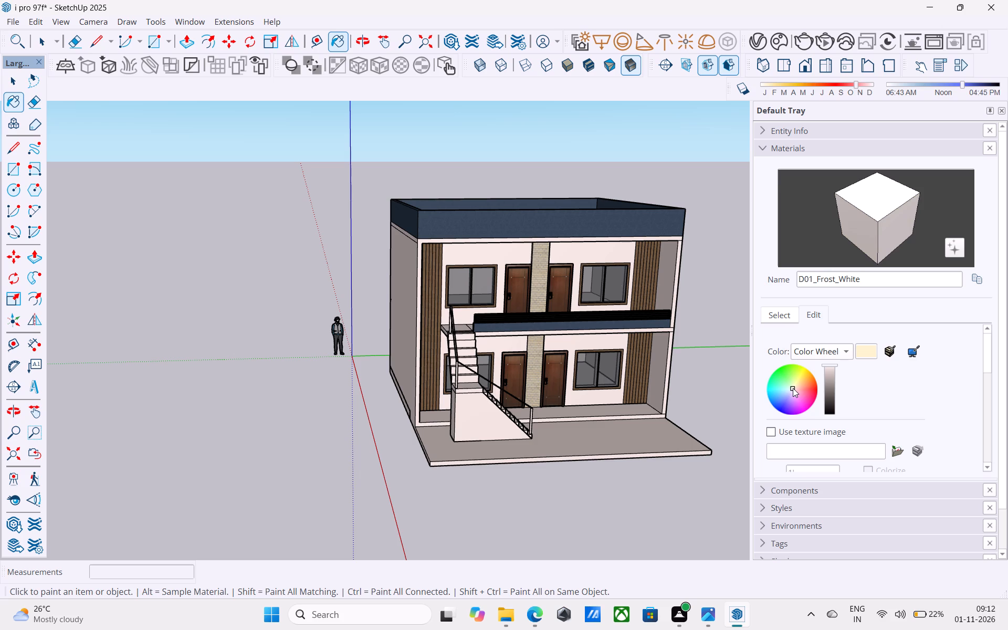
pyautogui.click(793, 388)
pyautogui.click(792, 387)
pyautogui.scroll(1, 642, 377)
# Examine the recoloured building from the front, side, staircase and roof.
pyautogui.moveTo(641, 377); pyautogui.dragTo(608, 322, button='middle')
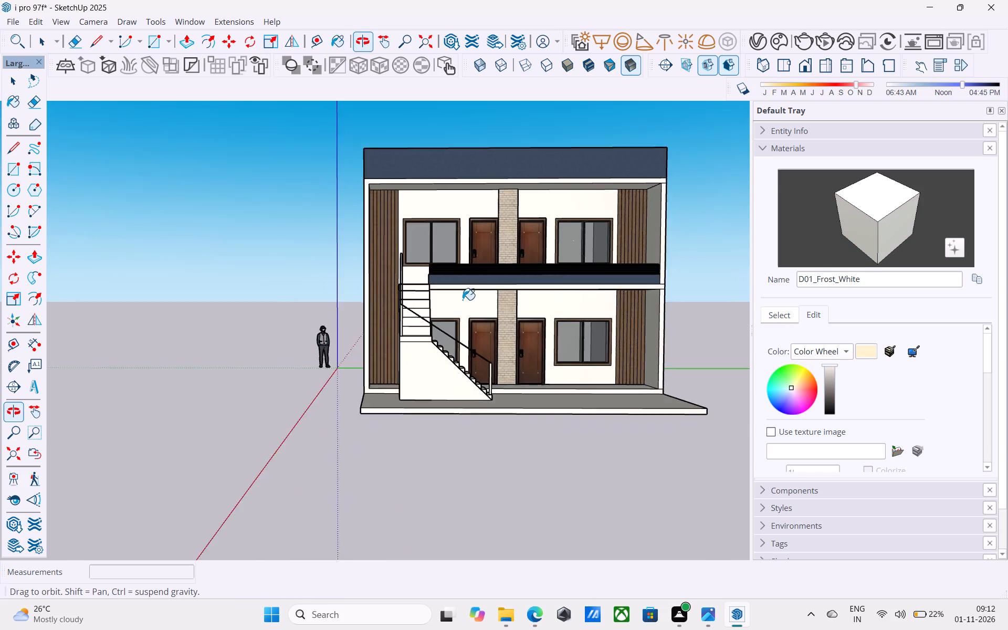
pyautogui.scroll(4, 459, 299)
pyautogui.moveTo(465, 301); pyautogui.dragTo(527, 334, button='middle')
pyautogui.scroll(-4, 269, 329)
pyautogui.moveTo(596, 356); pyautogui.dragTo(692, 307, button='middle')
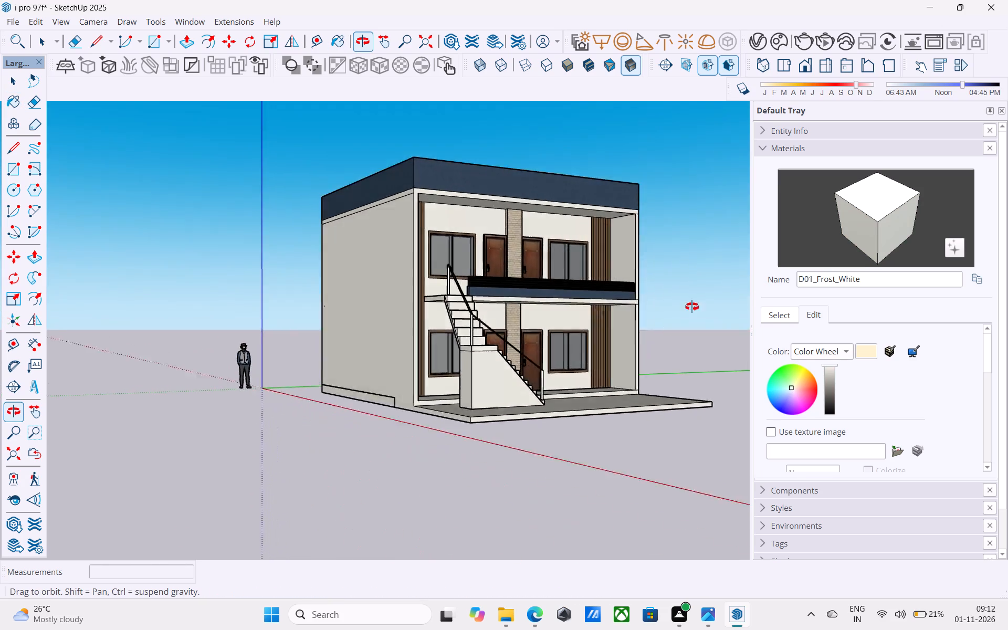
pyautogui.moveTo(692, 307); pyautogui.dragTo(838, 306, button='middle')
pyautogui.scroll(9, 532, 352)
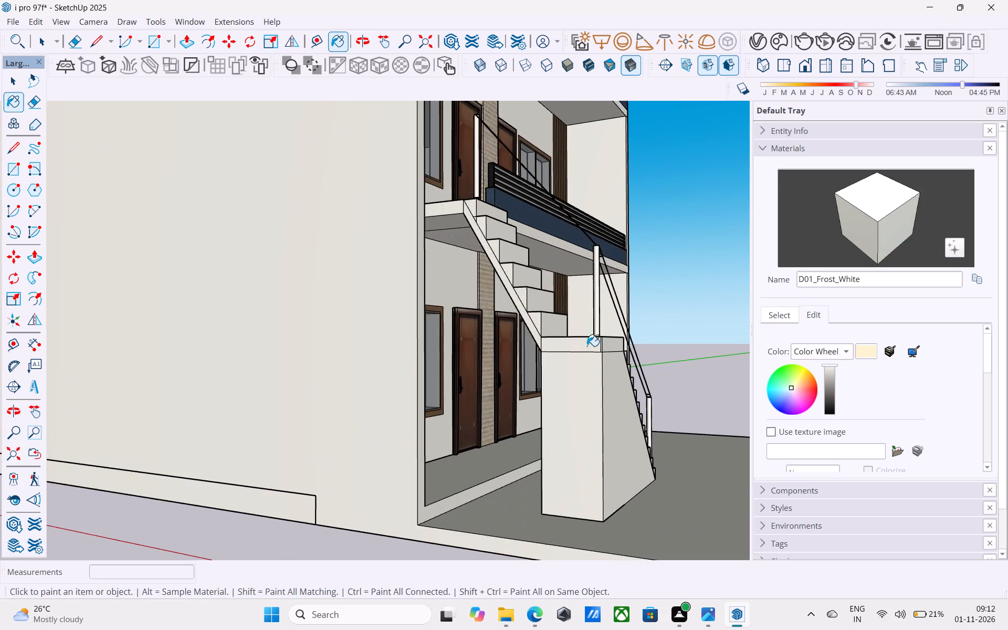
pyautogui.scroll(2, 587, 346)
pyautogui.moveTo(615, 354); pyautogui.dragTo(302, 452, button='middle')
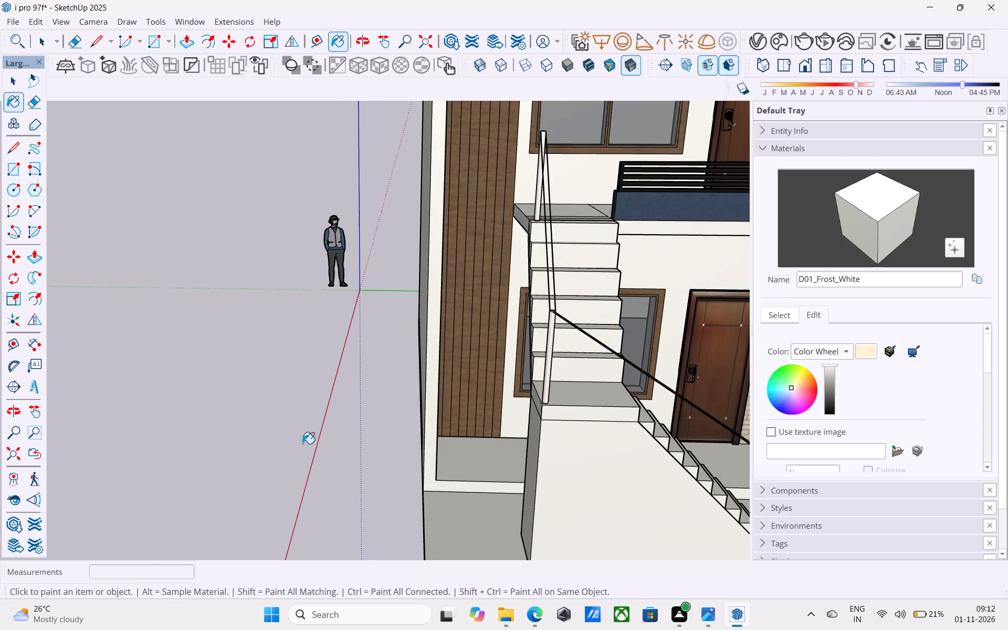
pyautogui.scroll(-10, 302, 444)
pyautogui.moveTo(329, 418); pyautogui.dragTo(340, 451, button='middle')
pyautogui.scroll(4, 594, 239)
# Save the model and purge its unused items.
pyautogui.press('space')
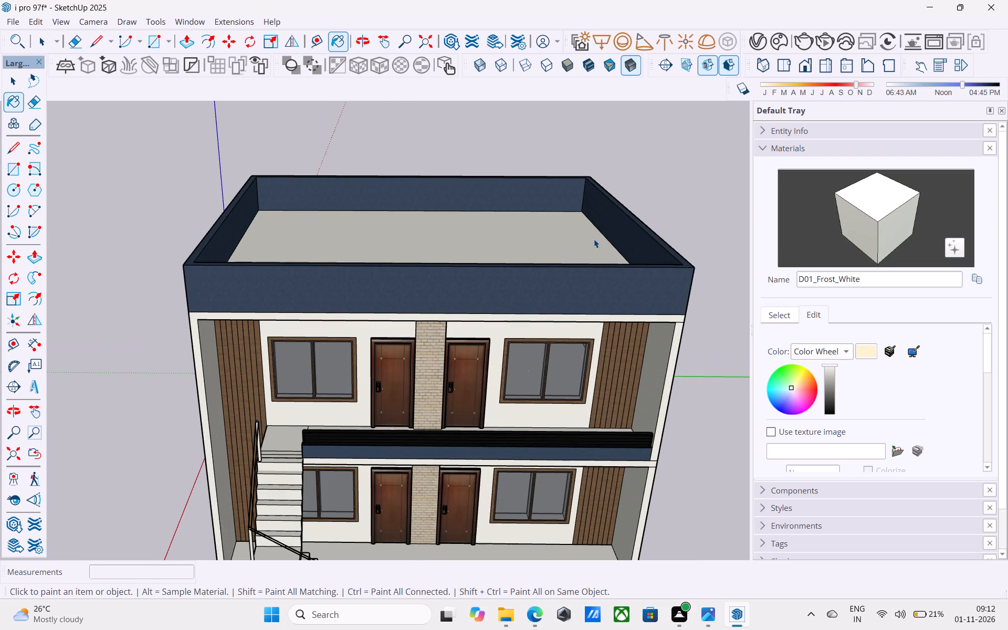
pyautogui.hotkey('ctrl', 's')
pyautogui.click(457, 393)
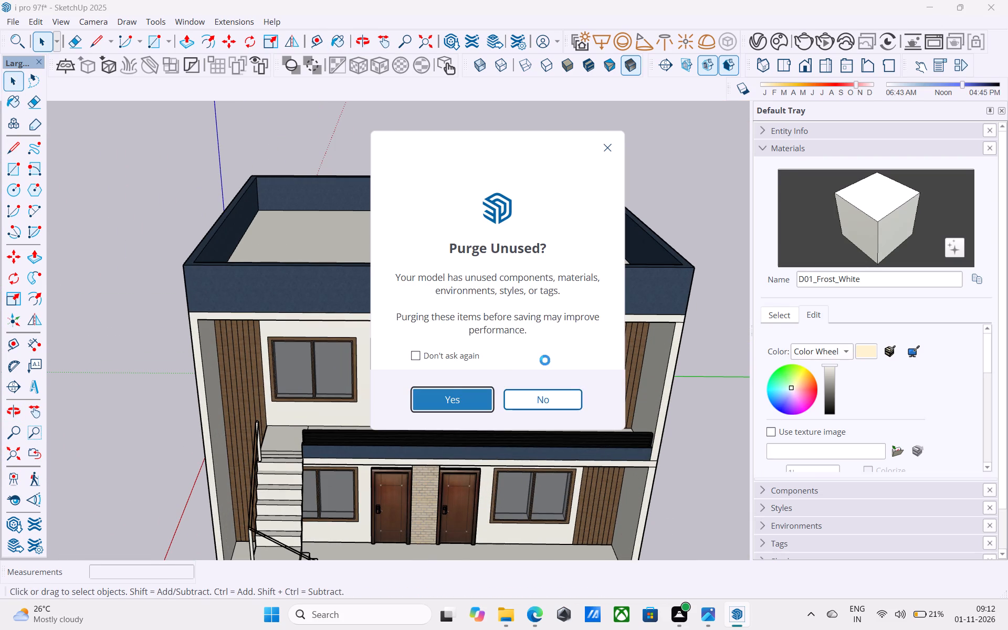
# Save the model again with the building seen from a front corner.
pyautogui.scroll(-5, 549, 359)
pyautogui.keyDown('shift'); pyautogui.moveTo(527, 344); pyautogui.dragTo(536, 278, button='middle'); pyautogui.keyUp('shift')
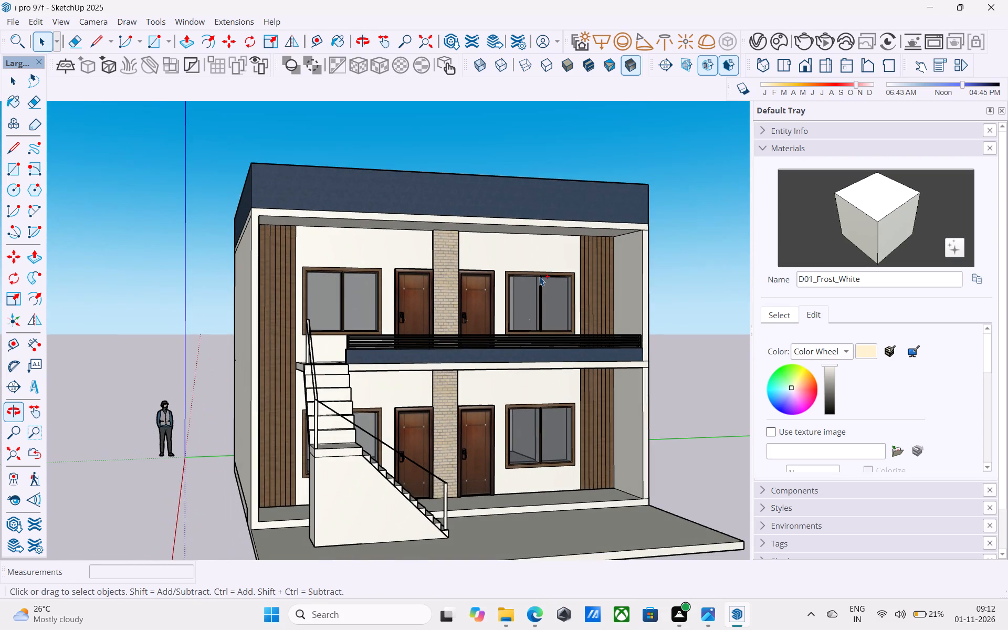
pyautogui.hotkey('ctrl', 's')
pyautogui.press('space')
# Examine the building's facade, underside and roof for the overall look of the finishes.
pyautogui.scroll(-5, 545, 275)
pyautogui.moveTo(545, 275); pyautogui.dragTo(532, 286, button='middle')
pyautogui.click(666, 279)
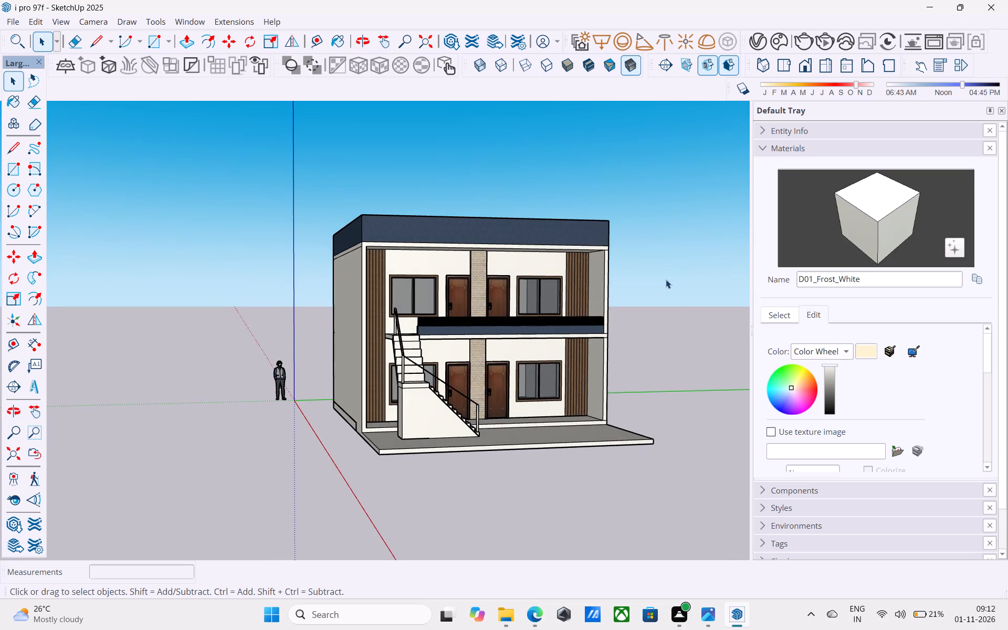
pyautogui.moveTo(644, 286); pyautogui.dragTo(626, 279, button='middle')
pyautogui.moveTo(503, 311); pyautogui.dragTo(460, 206, button='middle')
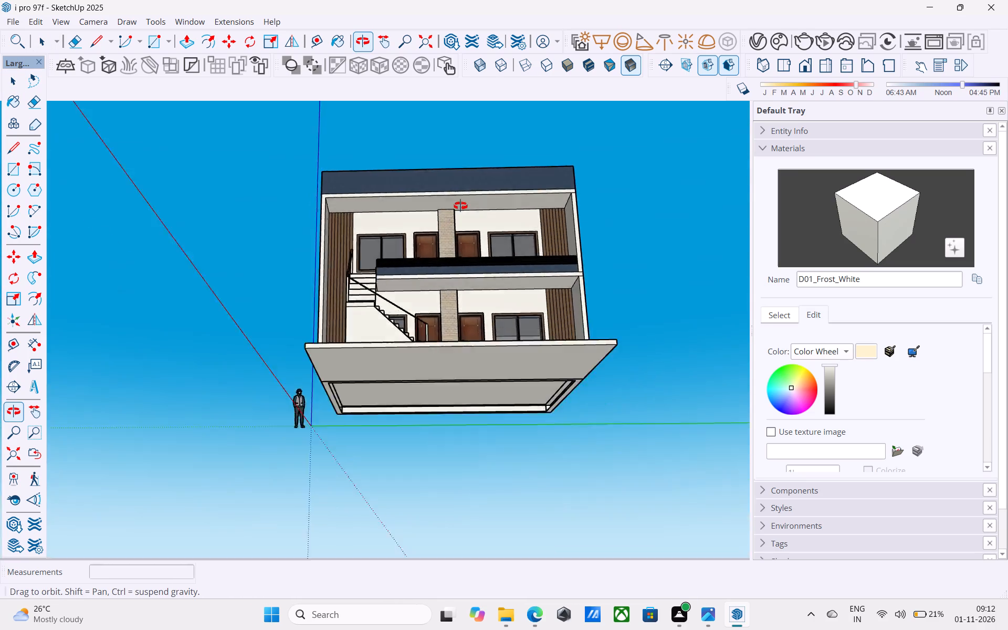
pyautogui.moveTo(460, 206); pyautogui.dragTo(468, 159, button='middle')
pyautogui.scroll(3, 468, 159)
pyautogui.moveTo(436, 240); pyautogui.dragTo(397, 538, button='middle')
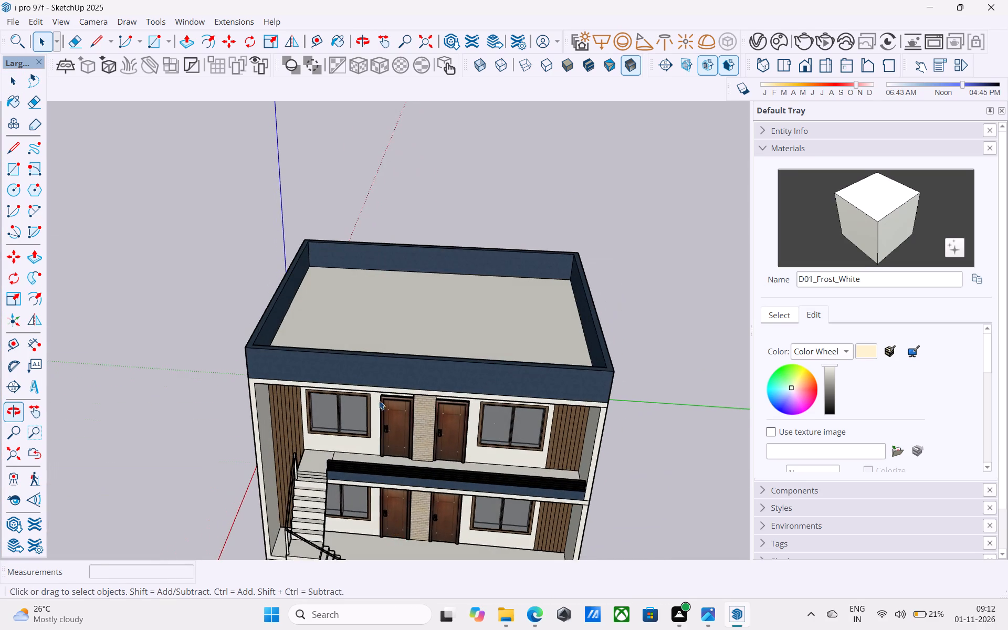
pyautogui.scroll(-5, 420, 348)
pyautogui.moveTo(469, 539); pyautogui.dragTo(470, 509, button='middle')
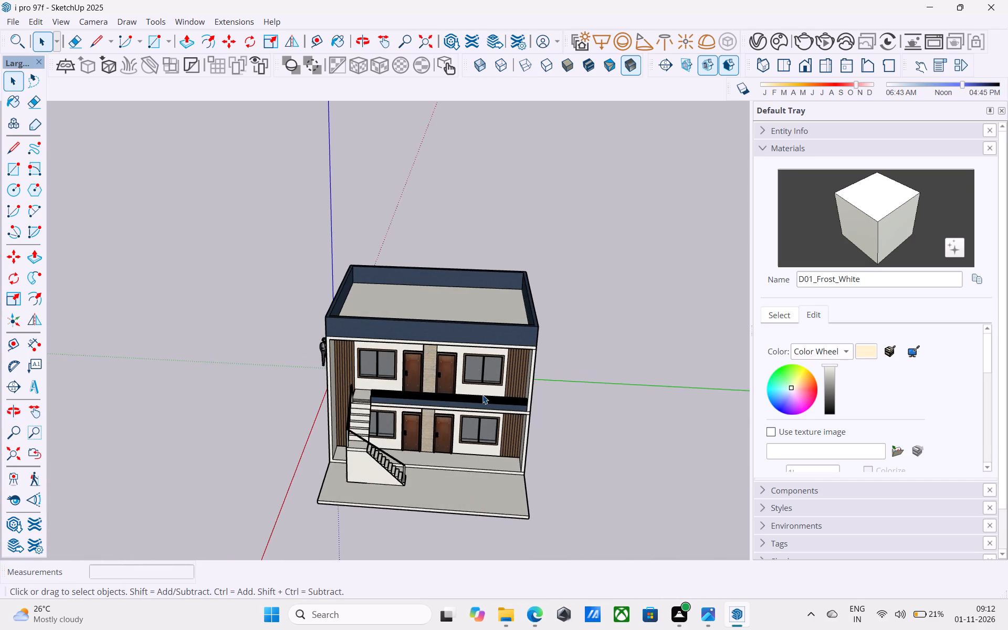
# Save the model once more.
pyautogui.scroll(5, 482, 394)
pyautogui.hotkey('ctrl', 's')
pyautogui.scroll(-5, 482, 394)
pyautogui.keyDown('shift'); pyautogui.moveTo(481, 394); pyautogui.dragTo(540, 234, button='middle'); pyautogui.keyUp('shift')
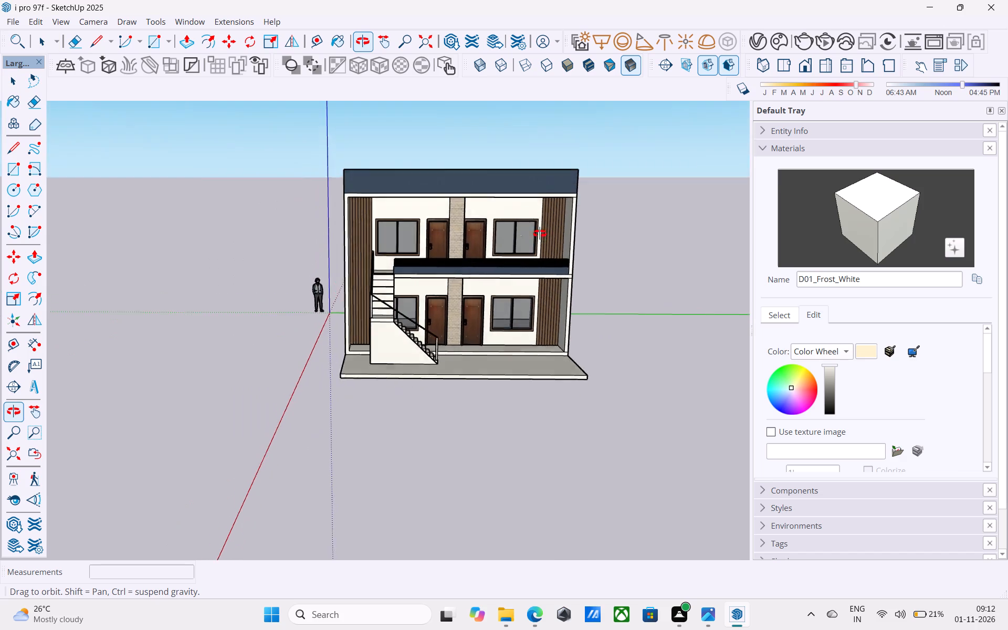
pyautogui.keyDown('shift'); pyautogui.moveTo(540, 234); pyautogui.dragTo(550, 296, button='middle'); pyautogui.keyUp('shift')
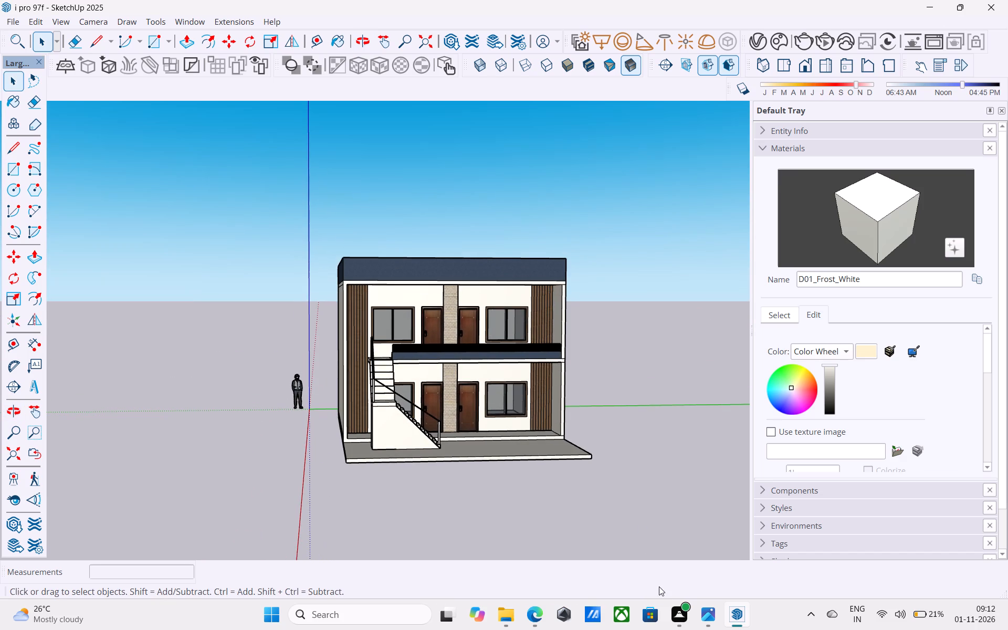